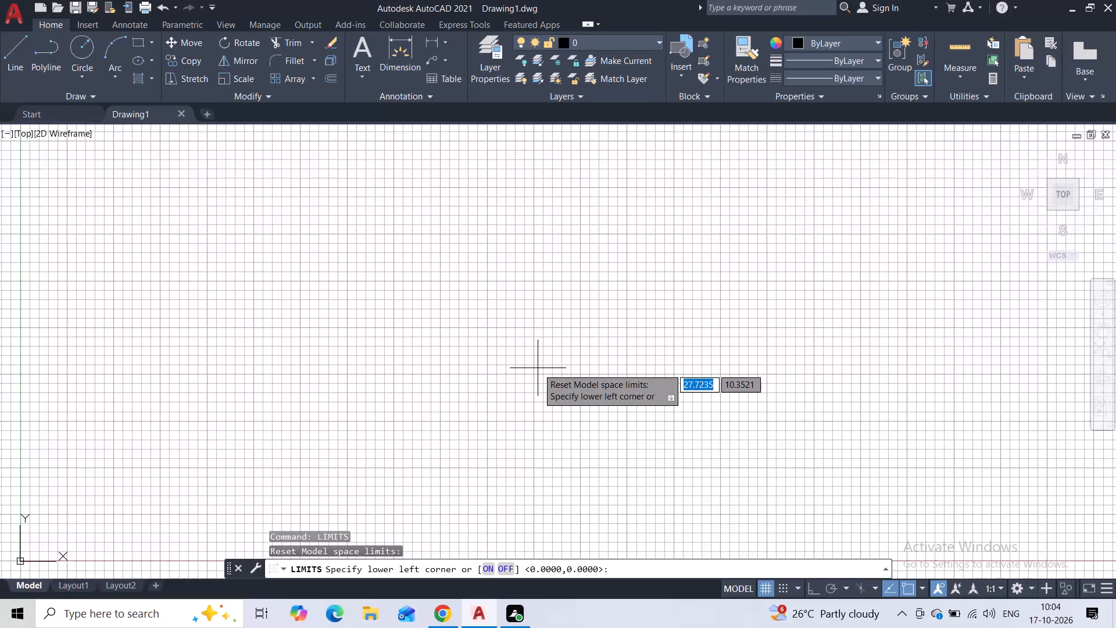
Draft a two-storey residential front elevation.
Set the model space limits from 0,0 to 297,210.
key("0")
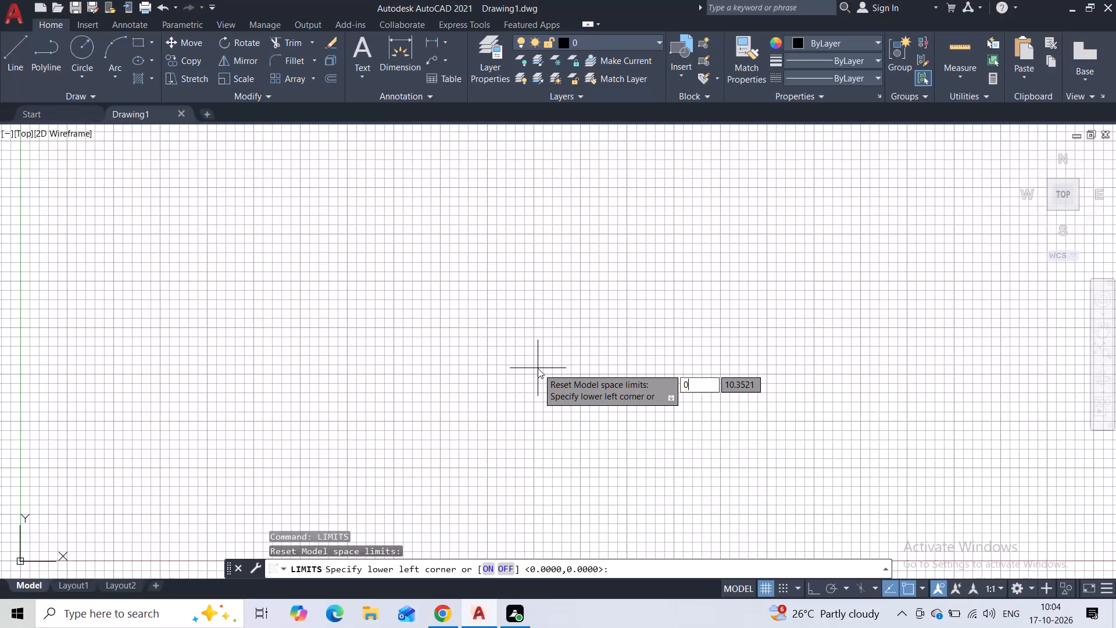
key("comma")
key("0")
key("Return")
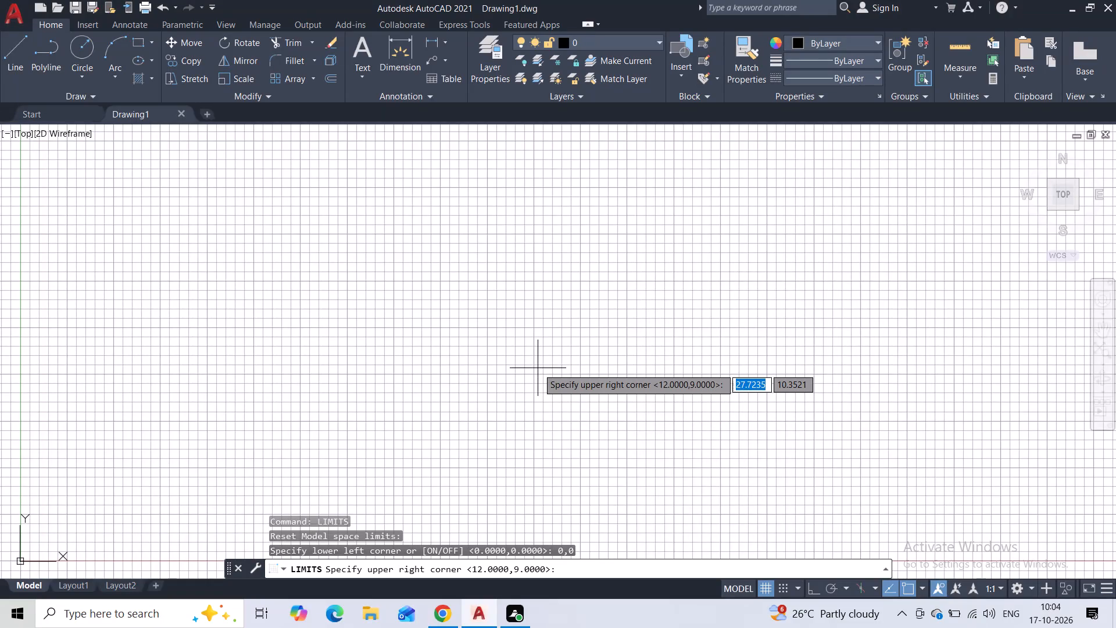
type("297")
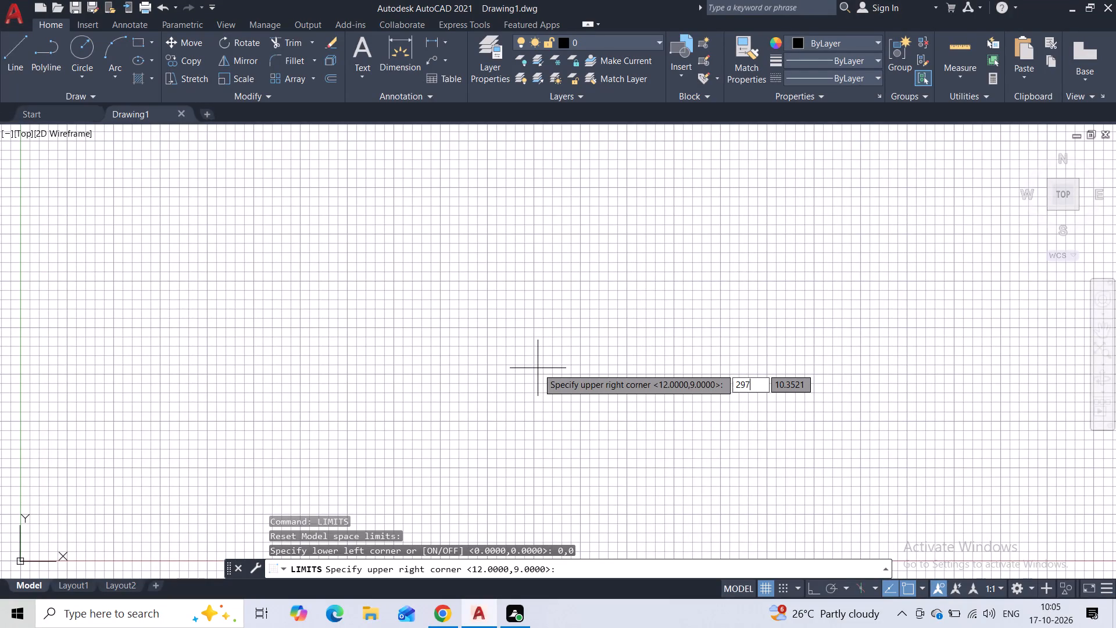
type(",210")
key("Return")
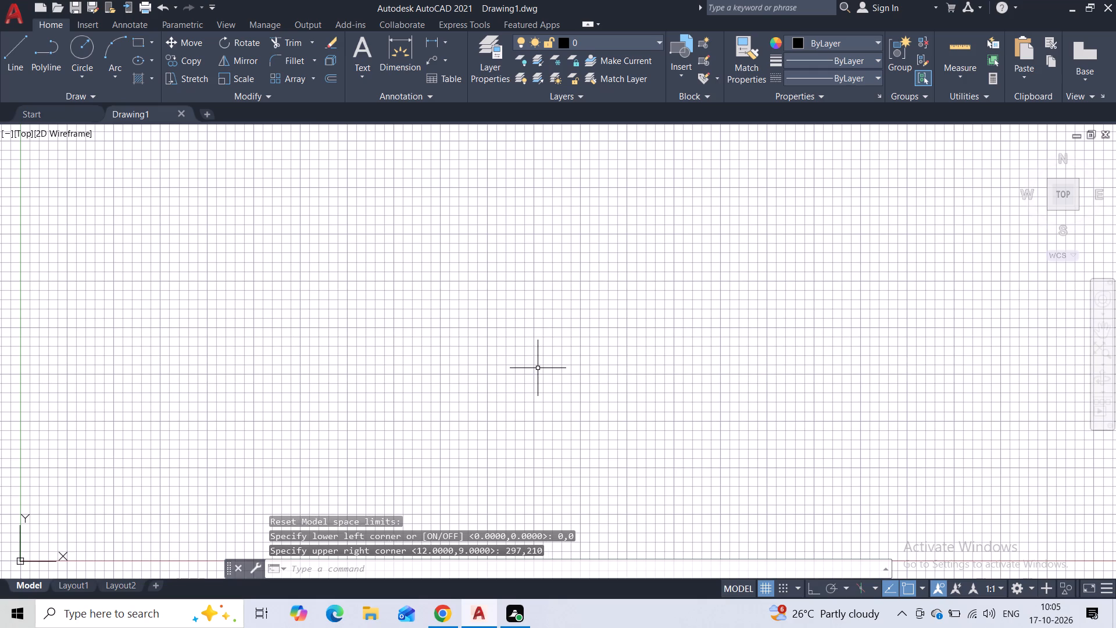
Fit the whole limits area in view and turn off the grid display.
key("z")
key("Return")
key("a")
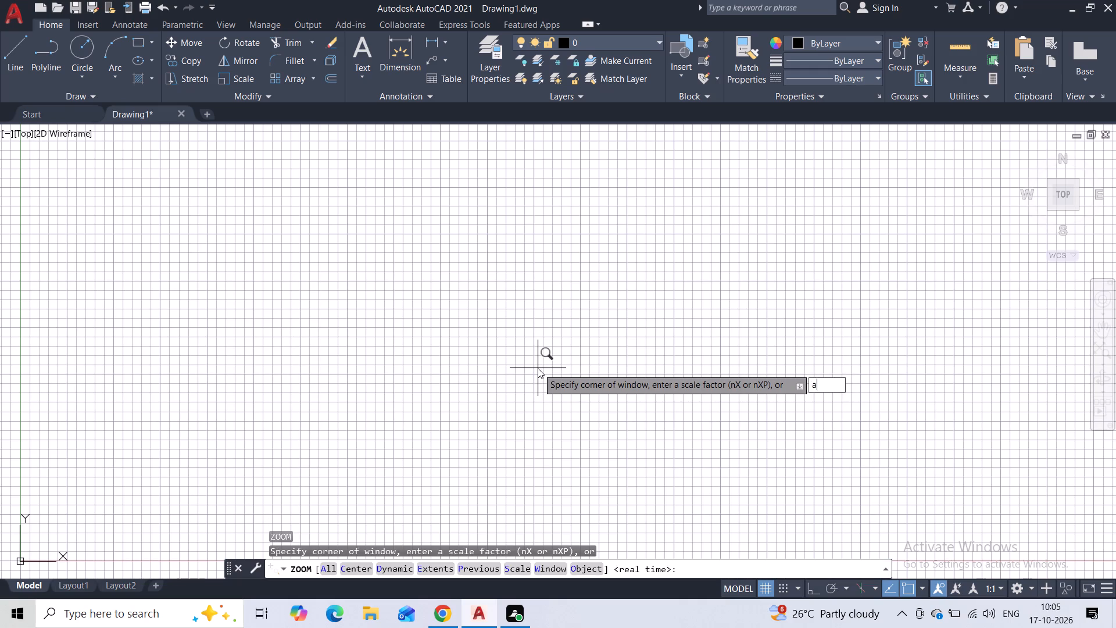
key("Return")
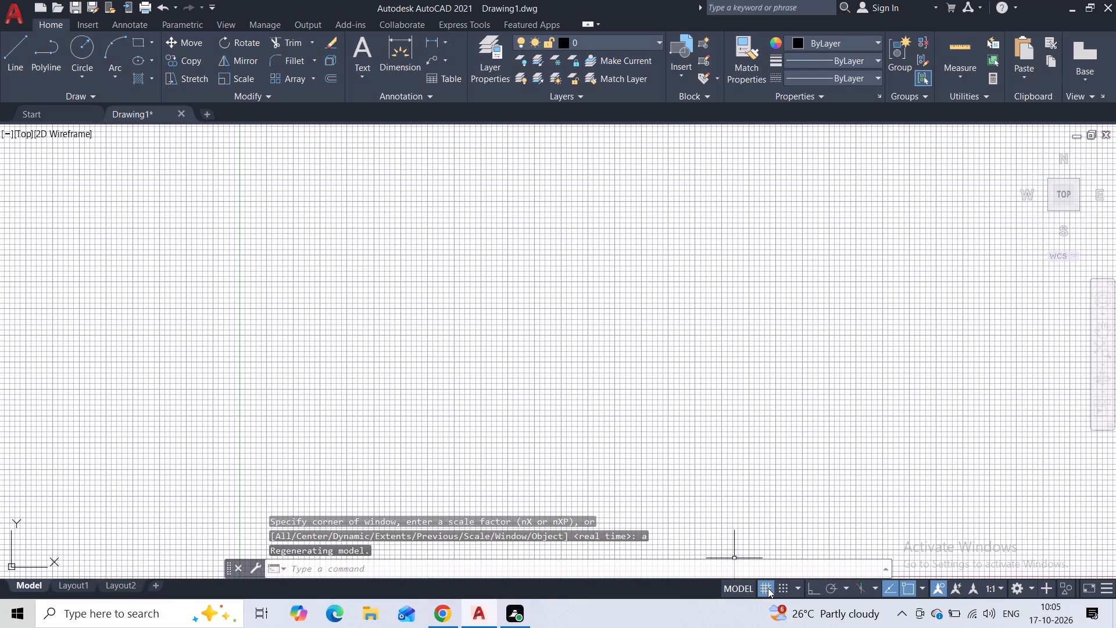
left_click(768, 588)
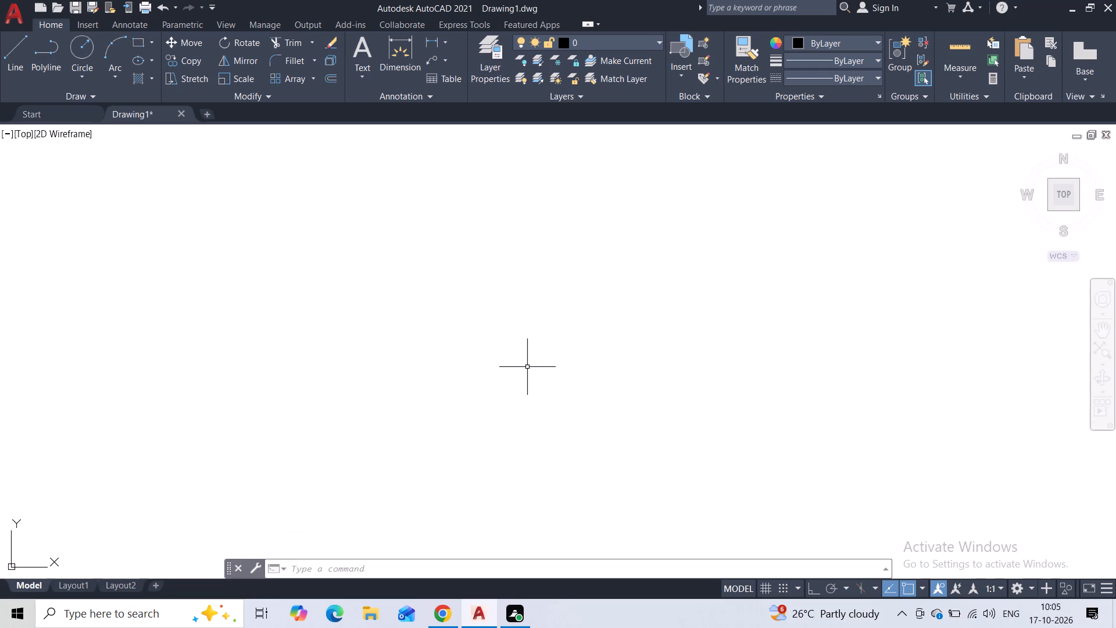
Set the drawing units' length type to Architectural.
left_click(19, 58)
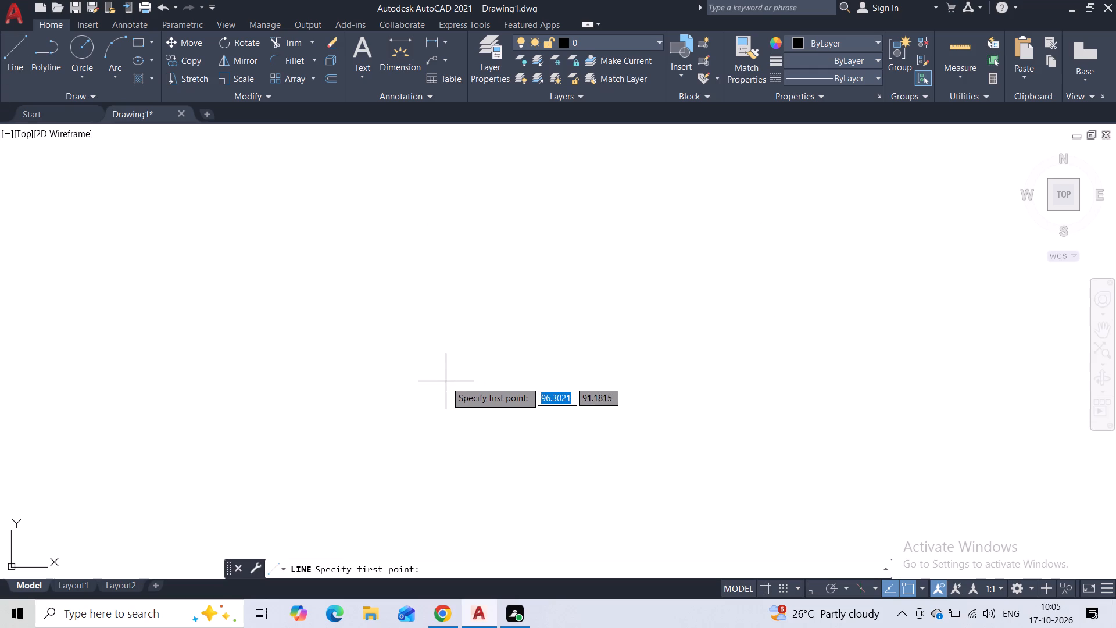
key("Escape")
type("un")
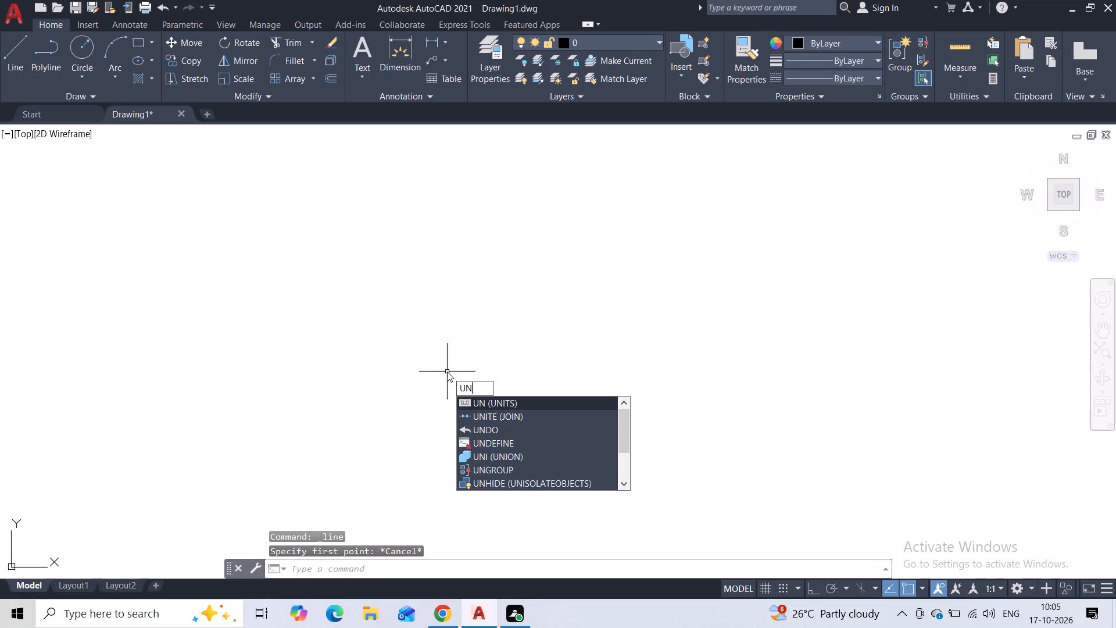
left_click(485, 408)
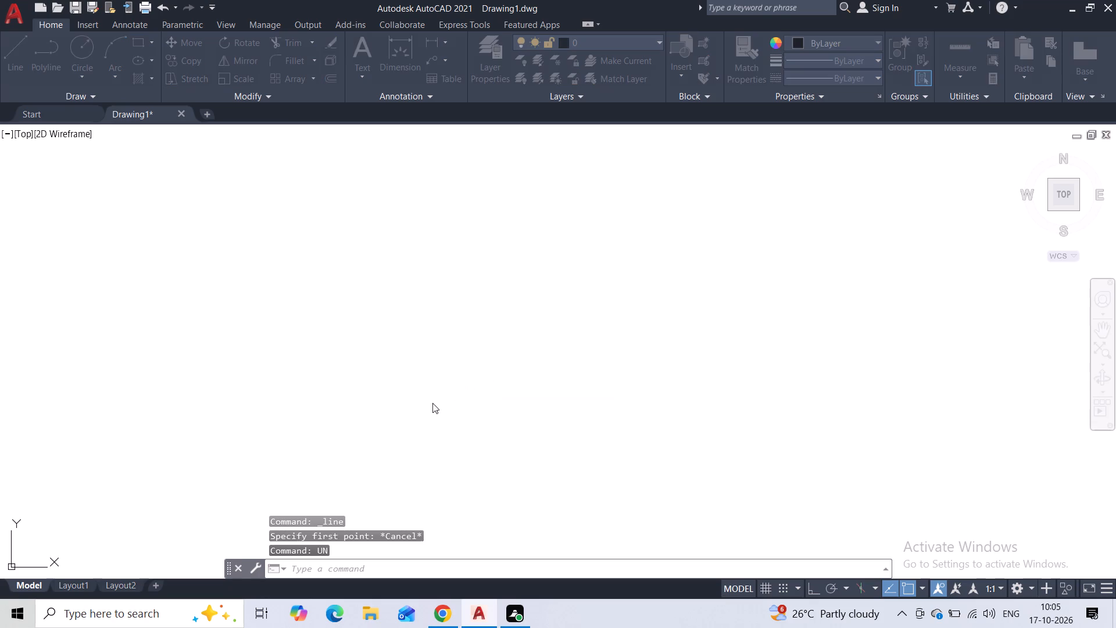
left_click(488, 204)
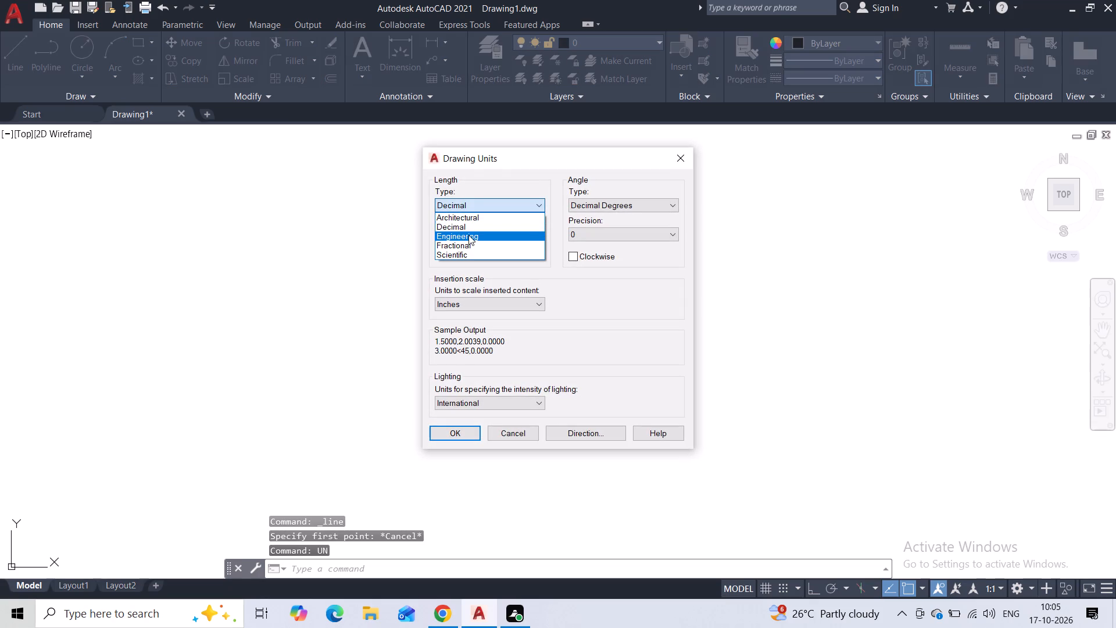
left_click(468, 216)
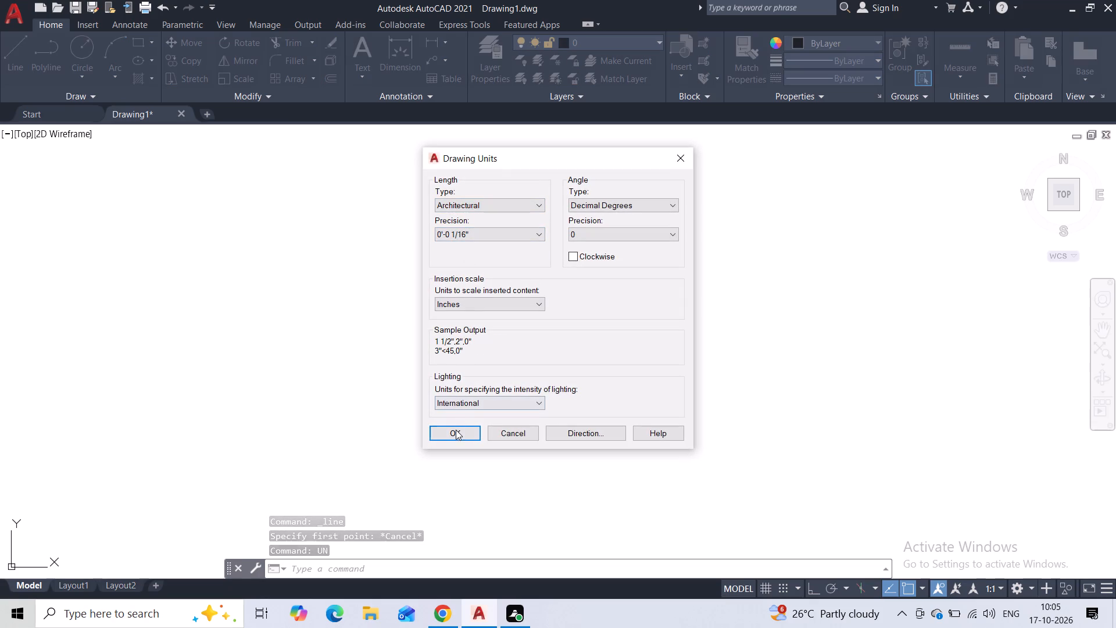
left_click(455, 430)
Modify the Standard dimension style so its primary linear units use the Architectural format.
type("dim")
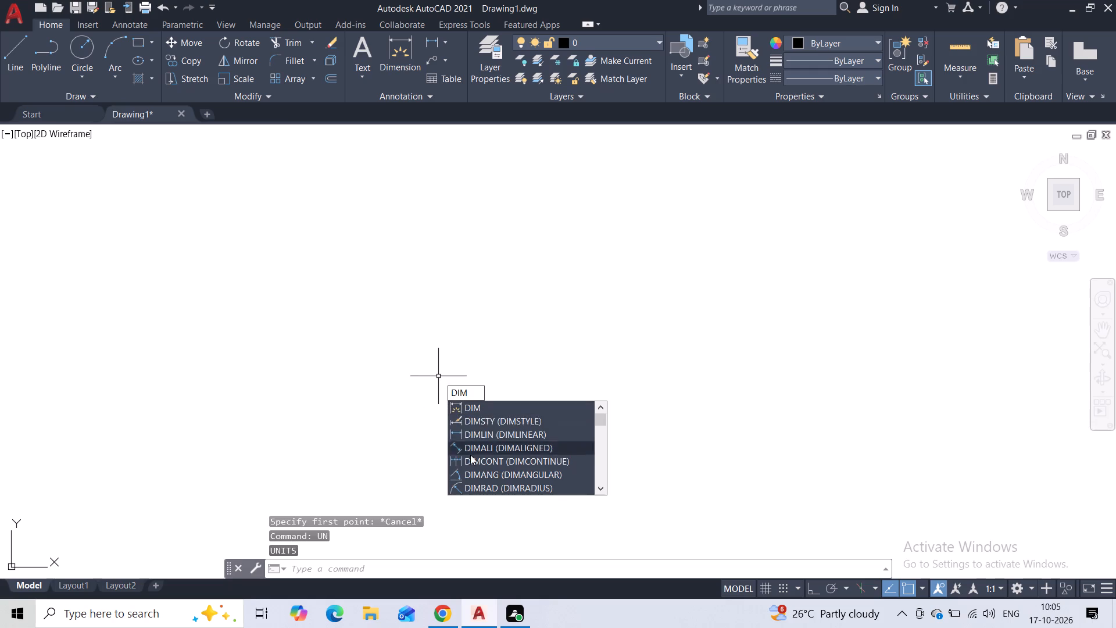
left_click(478, 424)
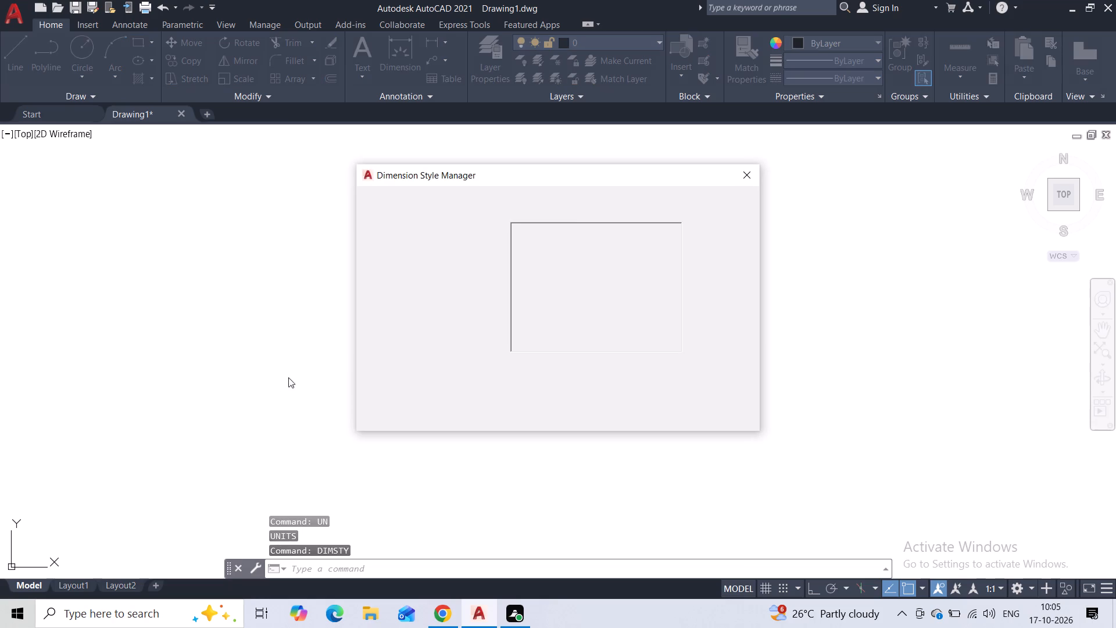
left_click(735, 233)
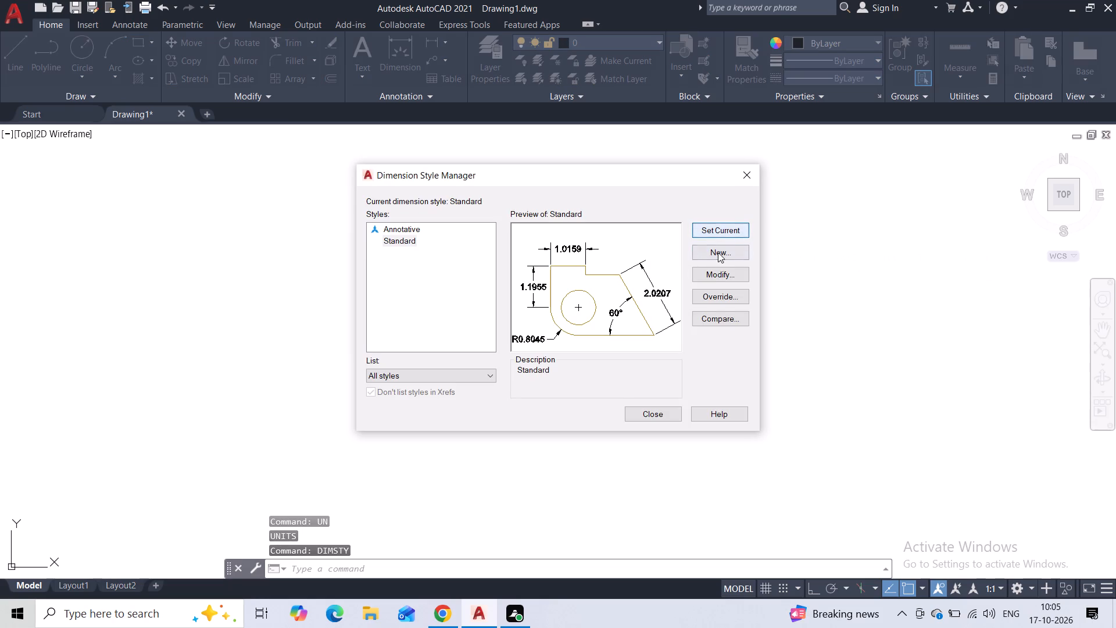
left_click(710, 272)
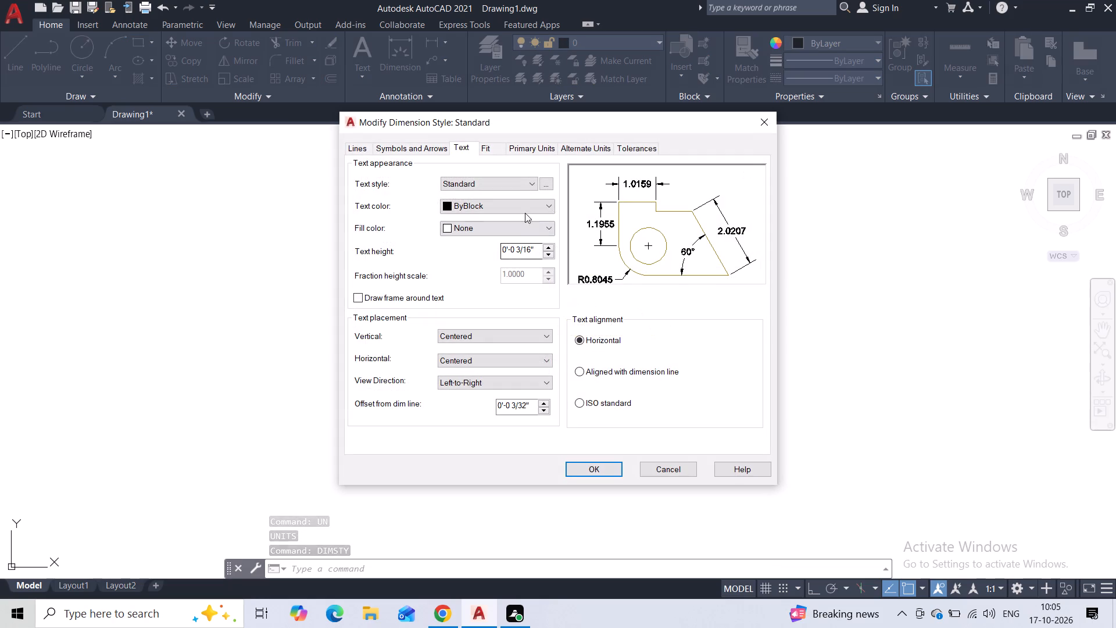
left_click(520, 153)
left_click(508, 183)
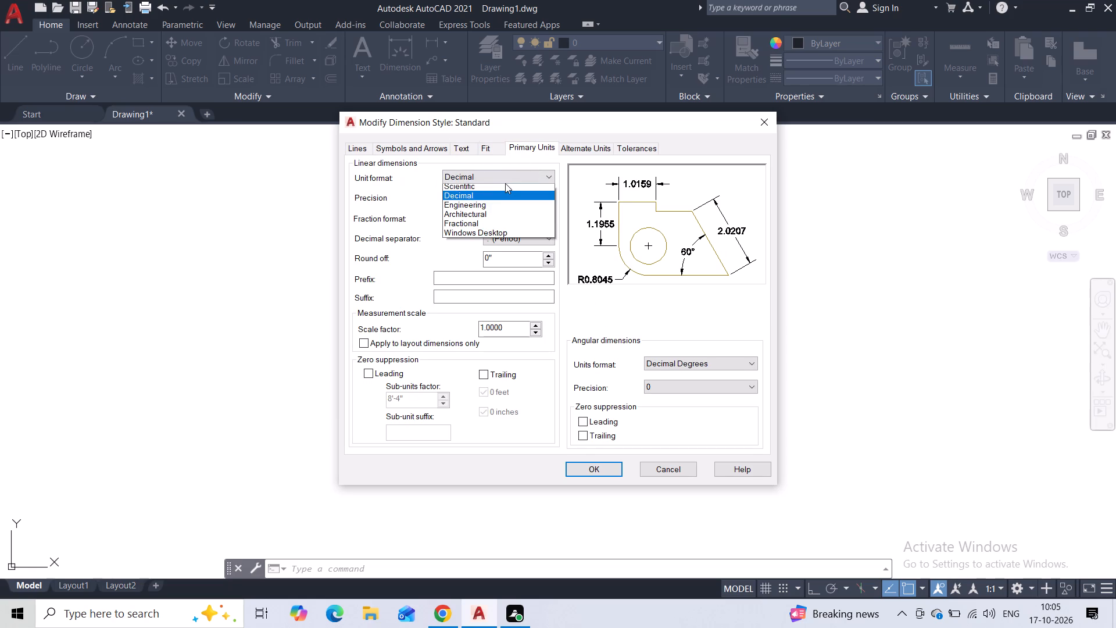
left_click(470, 220)
Raise the Standard dimension style's text height to over 1 inch and make the style current.
left_click(467, 151)
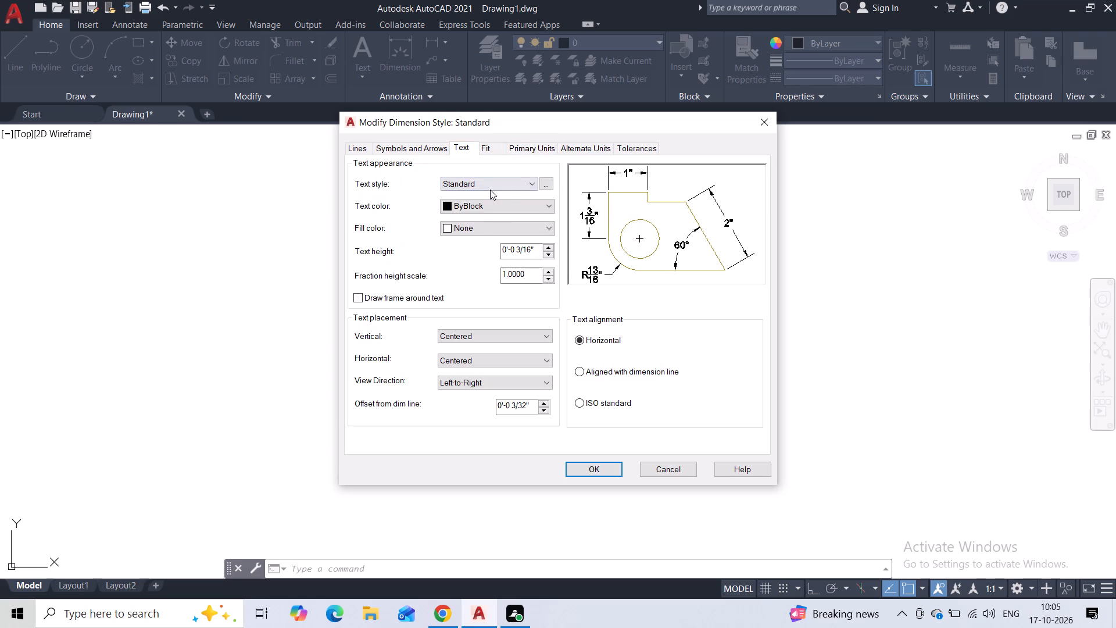
left_click(549, 246)
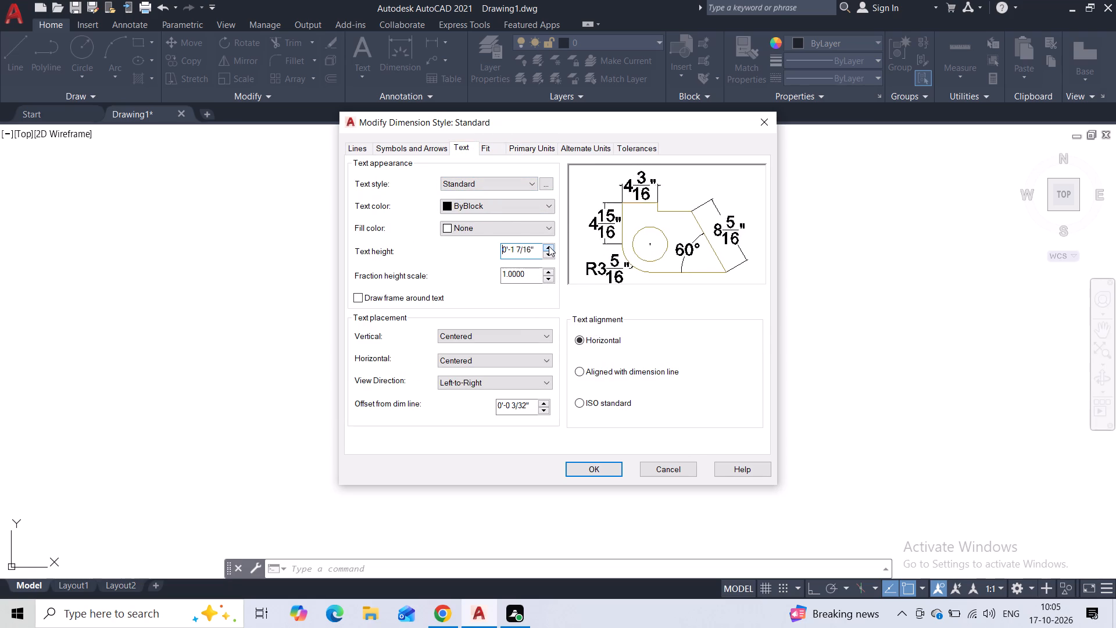
left_click(615, 468)
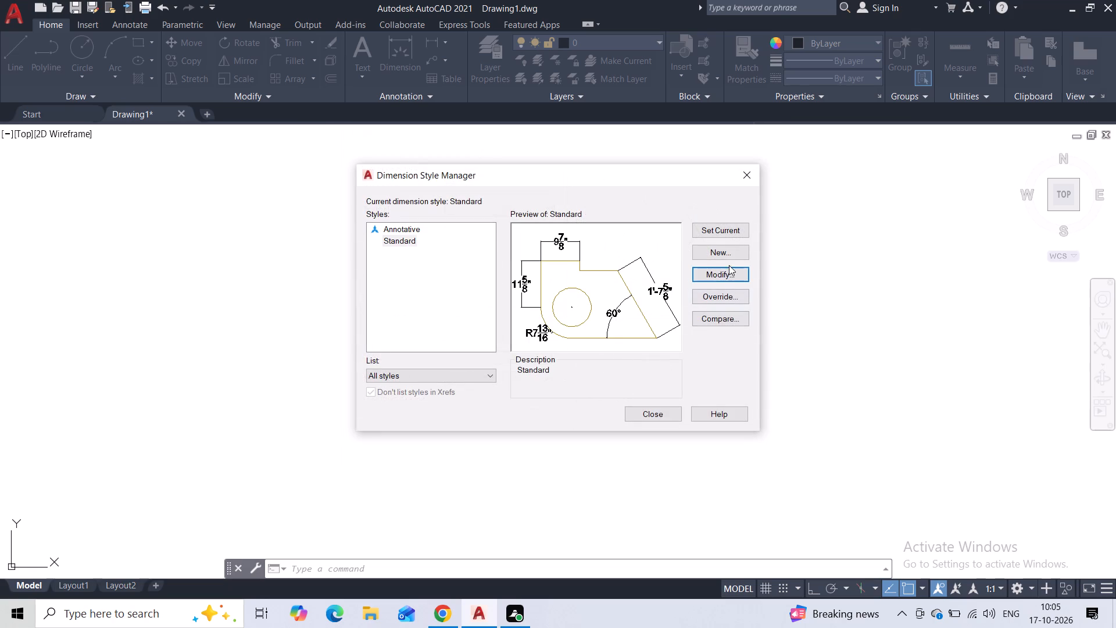
left_click(728, 234)
left_click(641, 411)
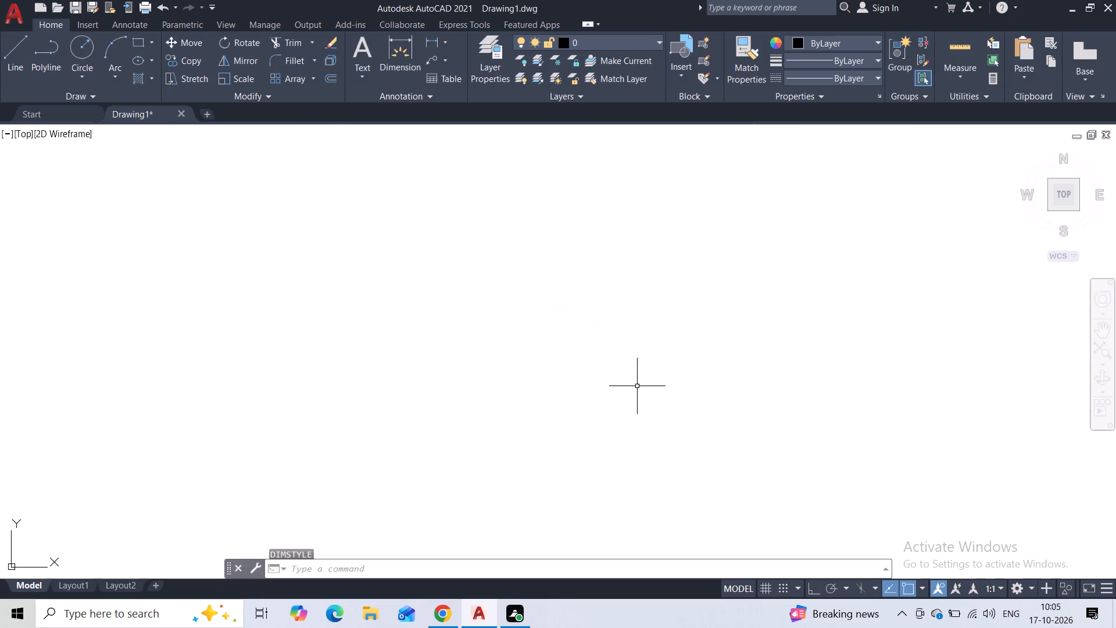
With Ortho on, draw a horizontal line about 25'-7 3/4" long as the base of the outline.
left_click(22, 56)
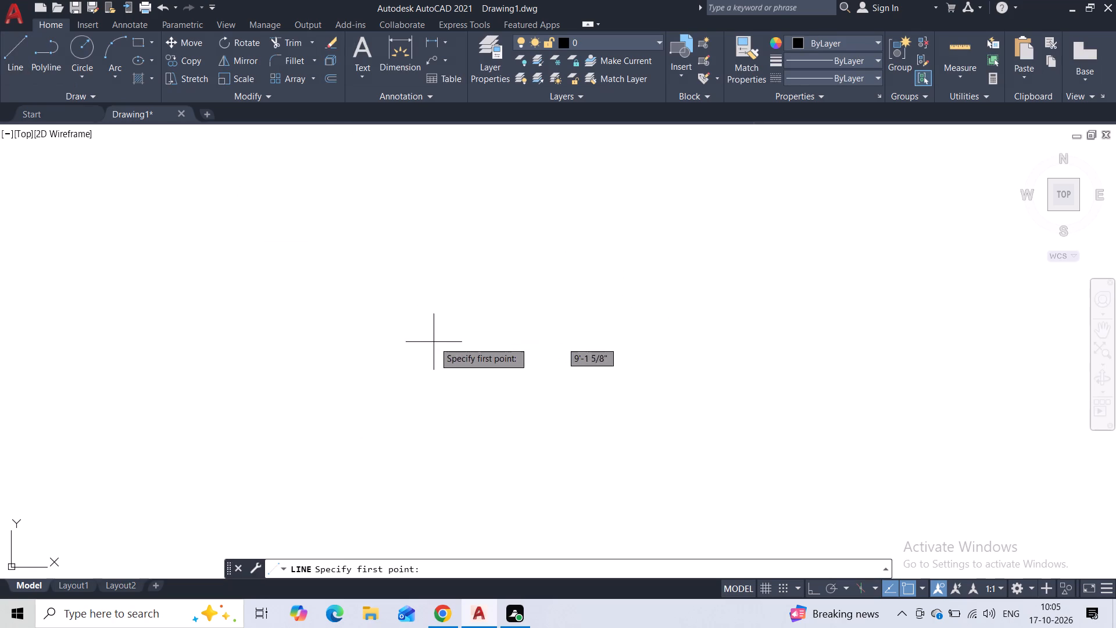
left_click(354, 414)
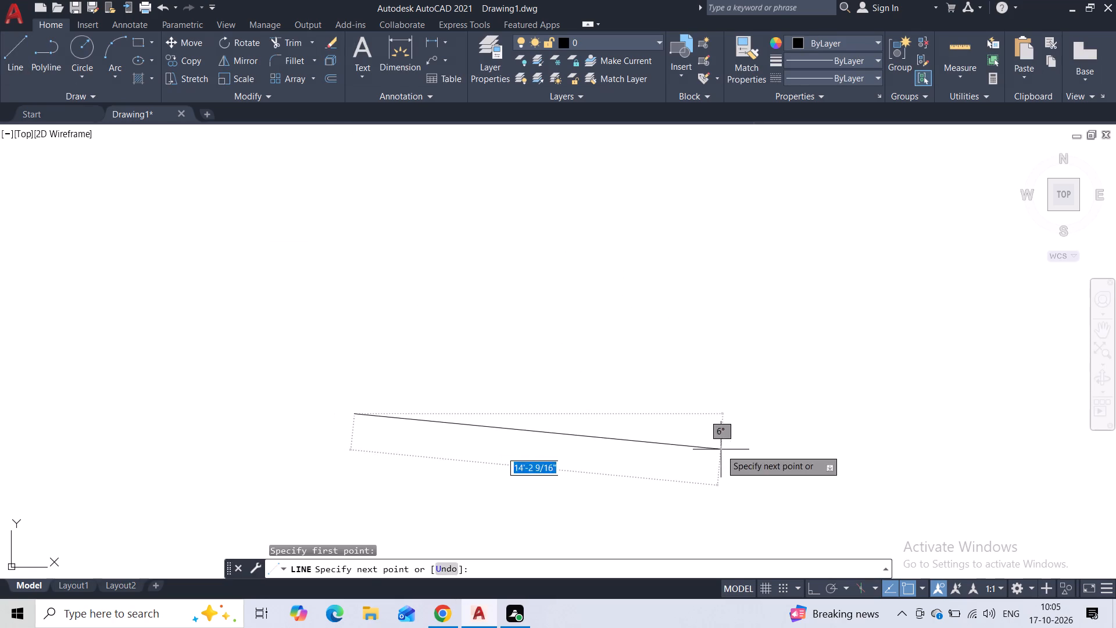
key("F8")
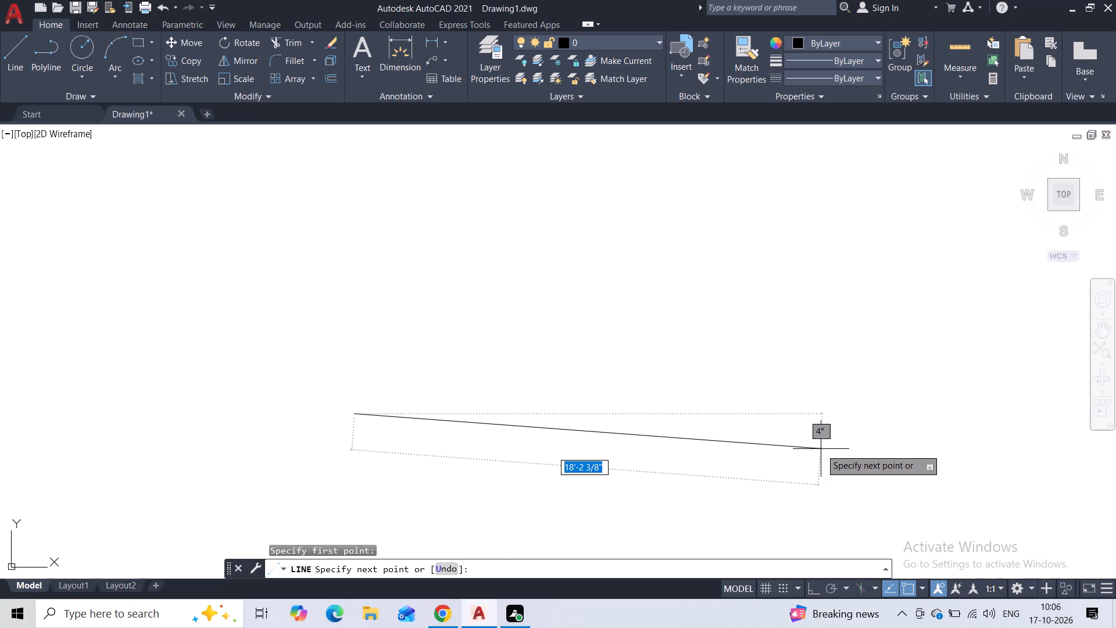
left_click(1014, 425)
key("Escape")
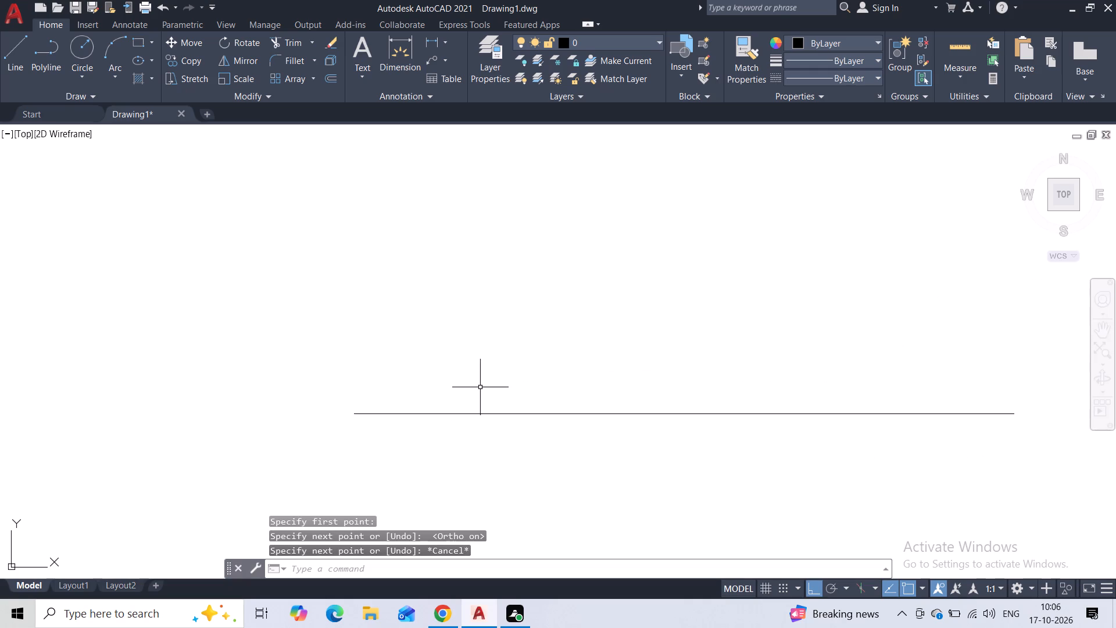
Complete a rectangle above the base line with a 12' left side, a top edge aligned to the base, and a right side.
key("space")
left_click(357, 415)
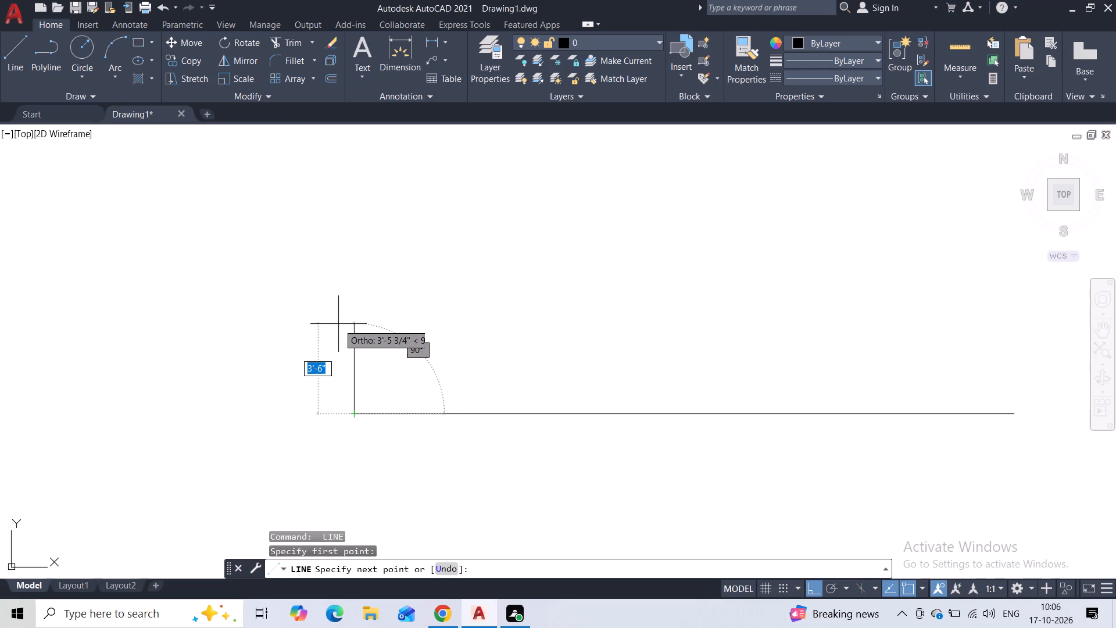
type("12'")
key("Return")
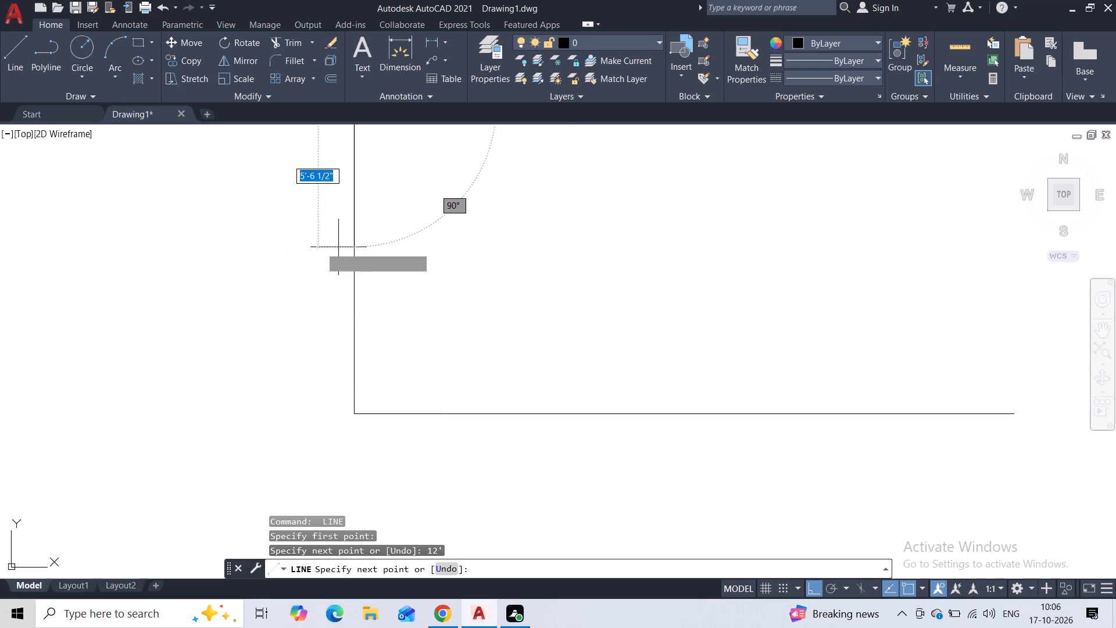
middle_click_drag(580, 263, 516, 337)
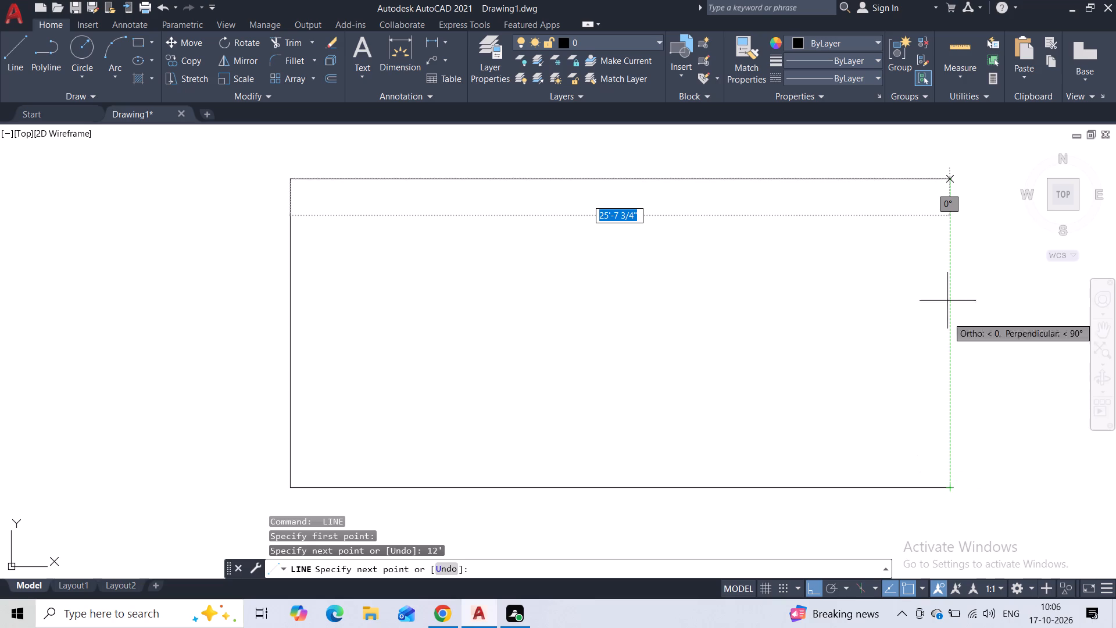
left_click(949, 181)
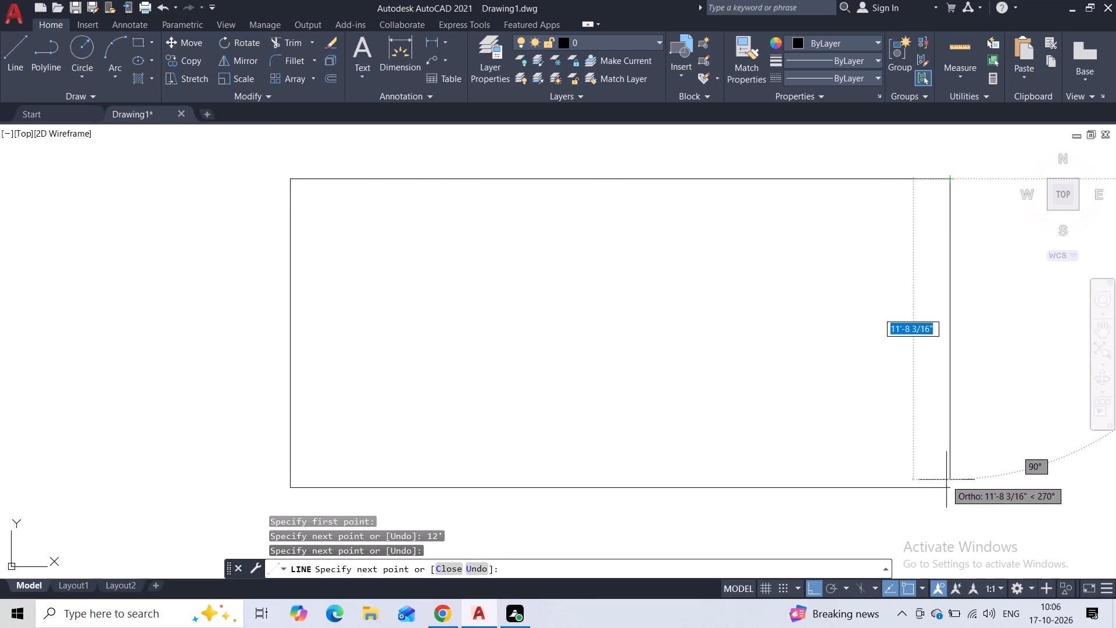
left_click(947, 485)
key("Escape")
Draw a 2' deep strip below the rectangle, with a left side, a bottom edge the full base width, and a right side.
middle_click_drag(822, 324, 820, 330)
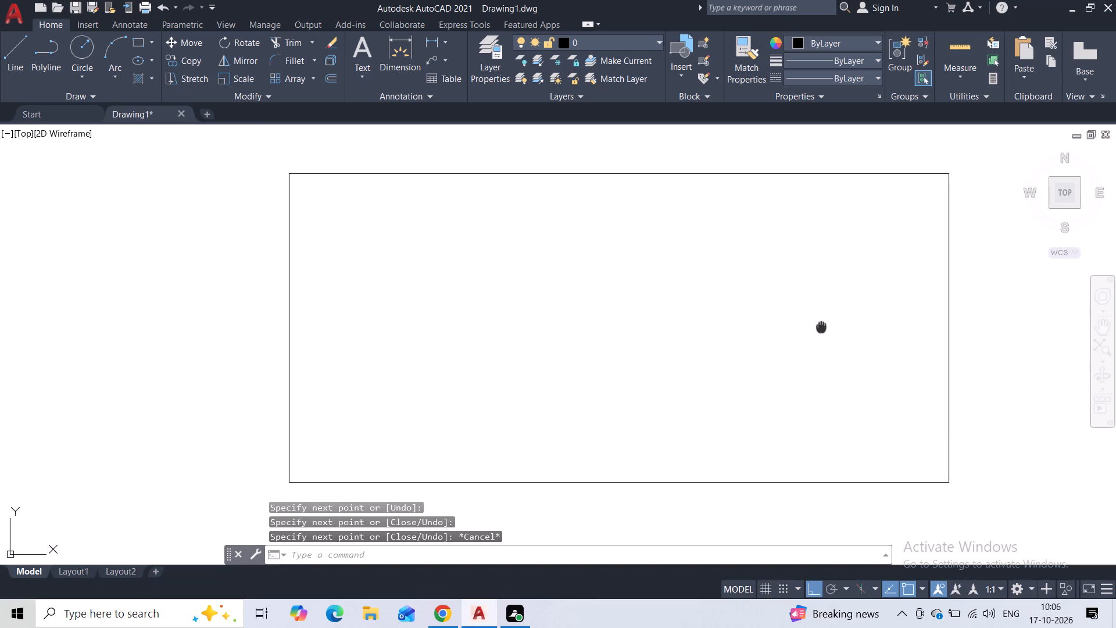
middle_click_drag(820, 330, 802, 371)
scroll(784, 348, "down", 1)
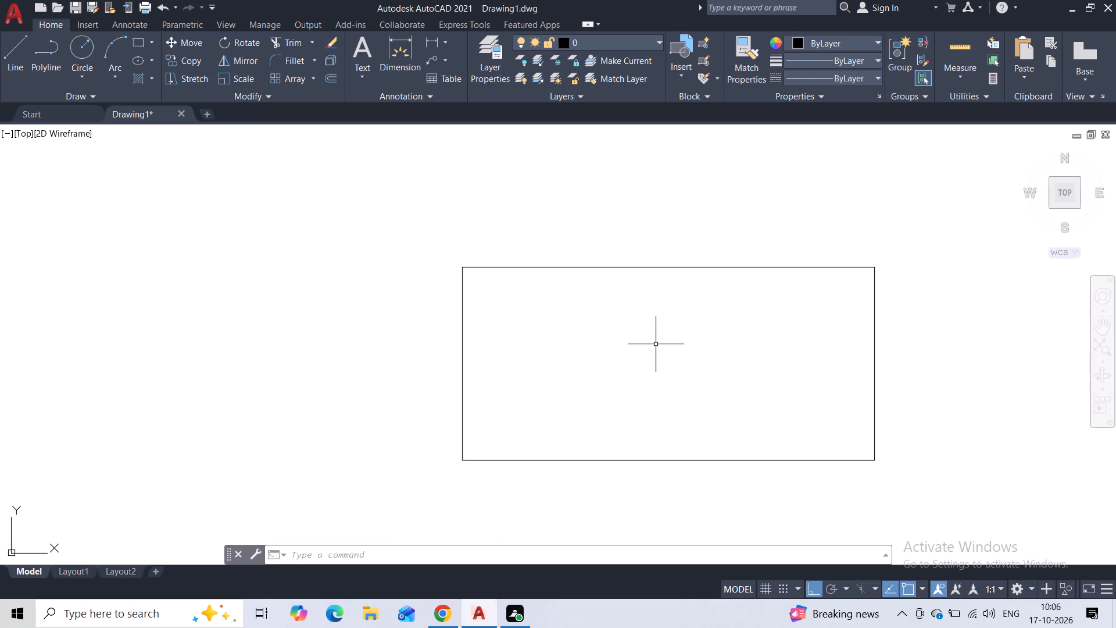
left_click(19, 54)
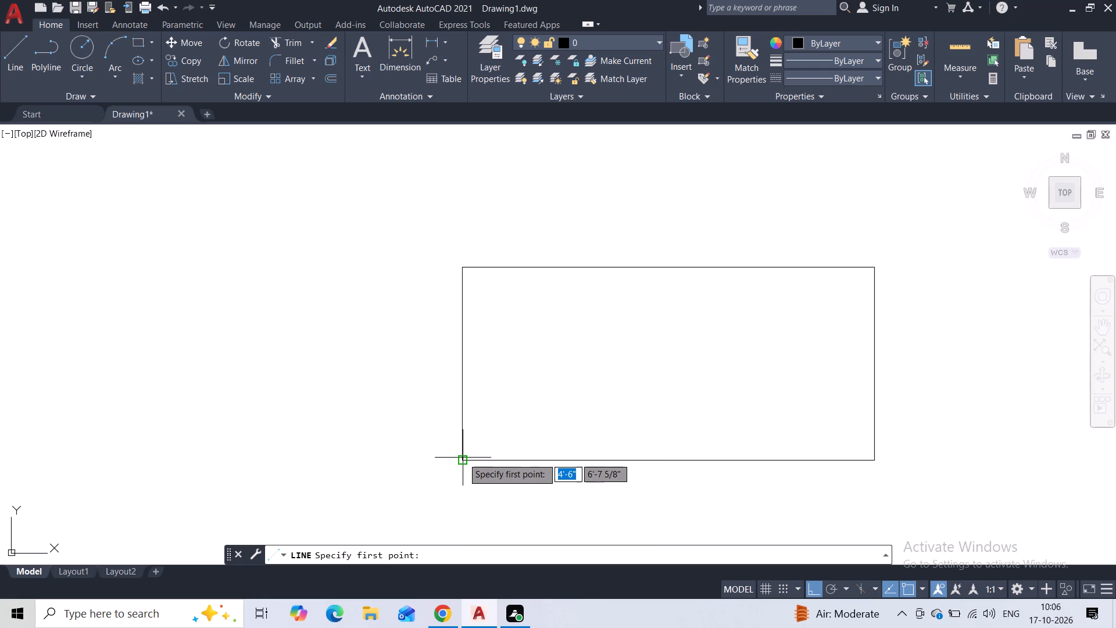
left_click(463, 458)
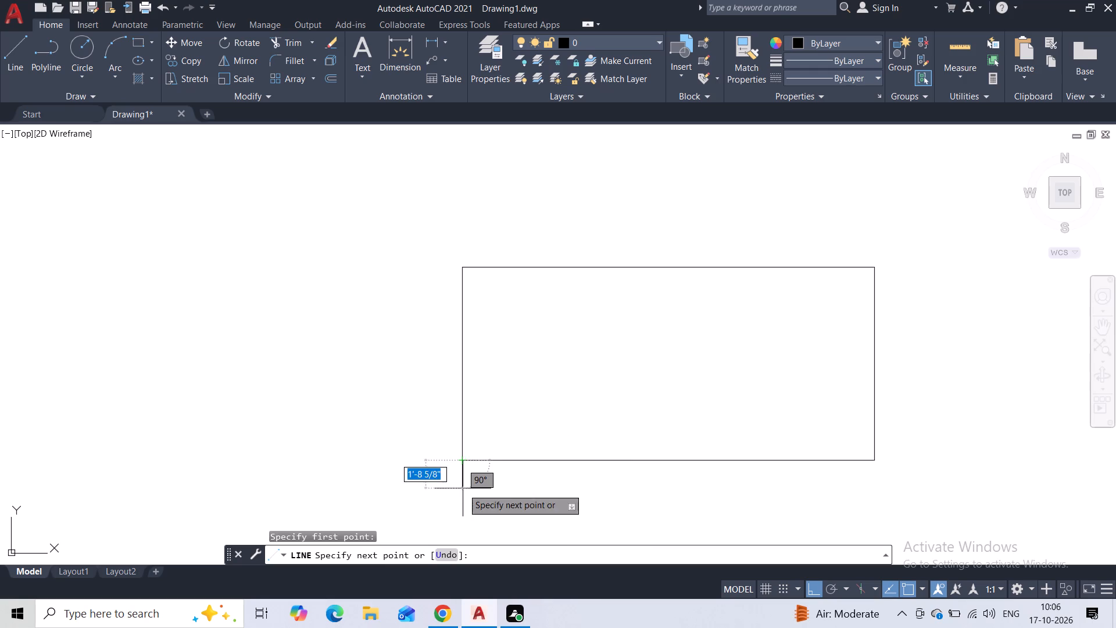
key("2")
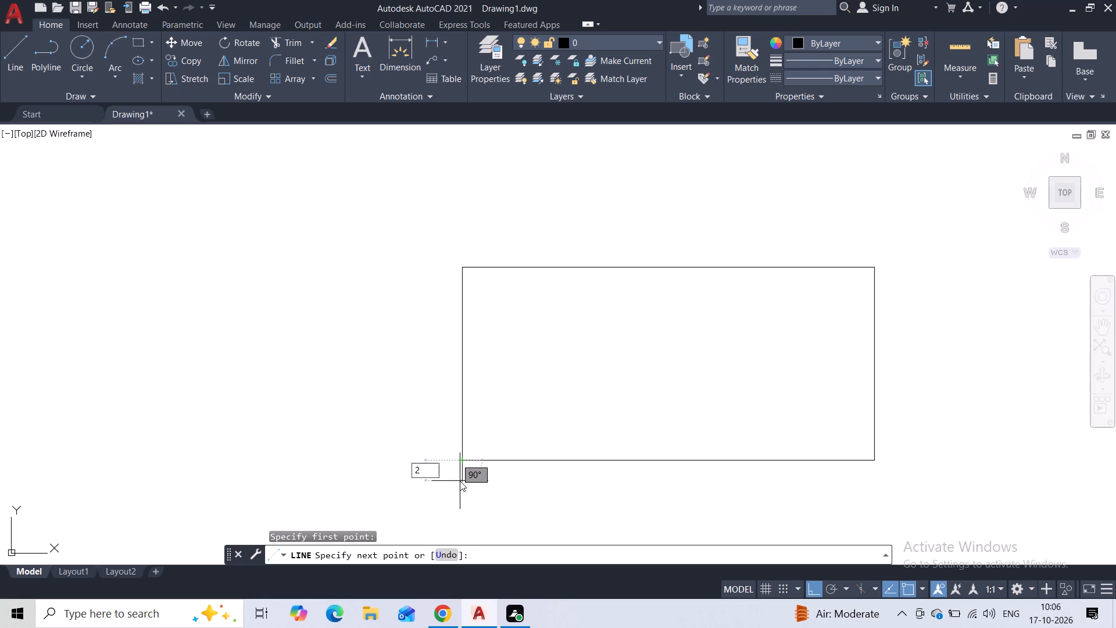
key("apostrophe")
key("Return")
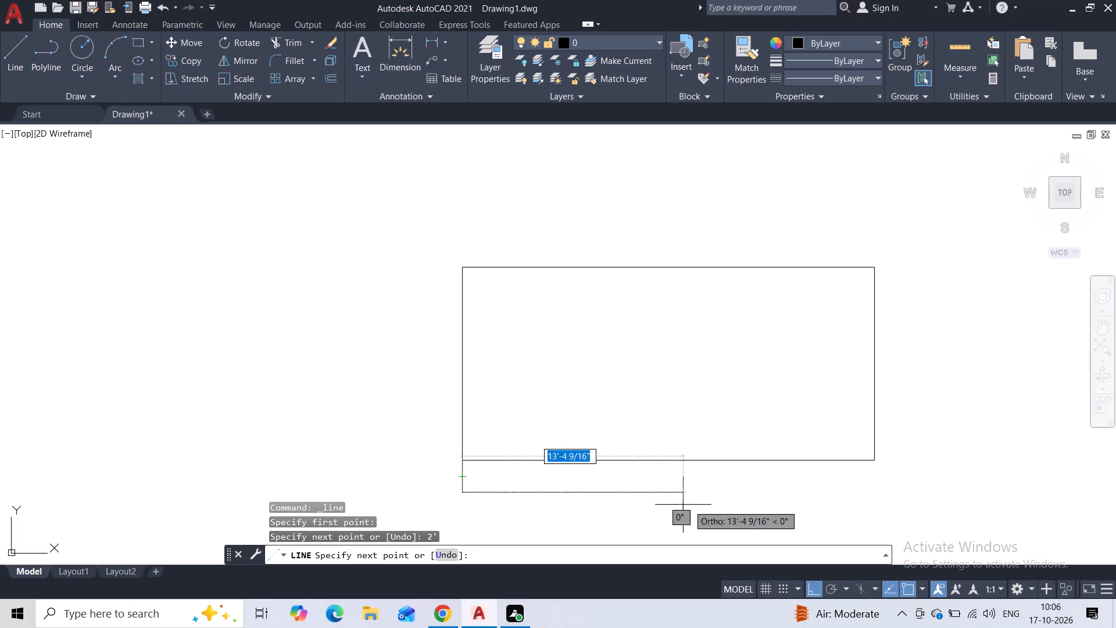
left_click(874, 495)
left_click(871, 465)
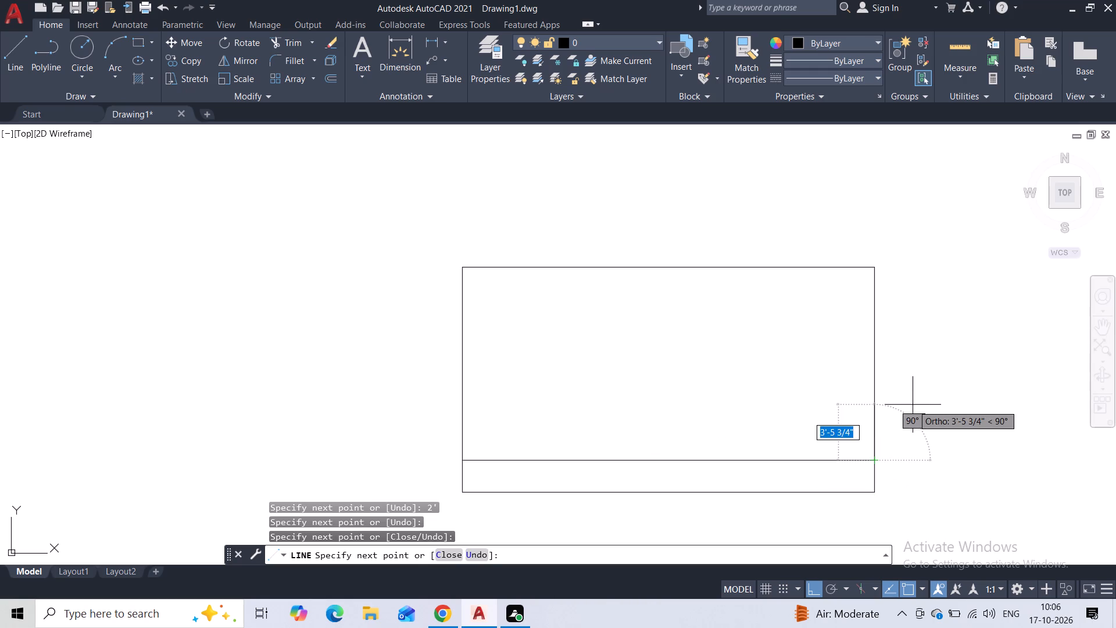
key("Escape")
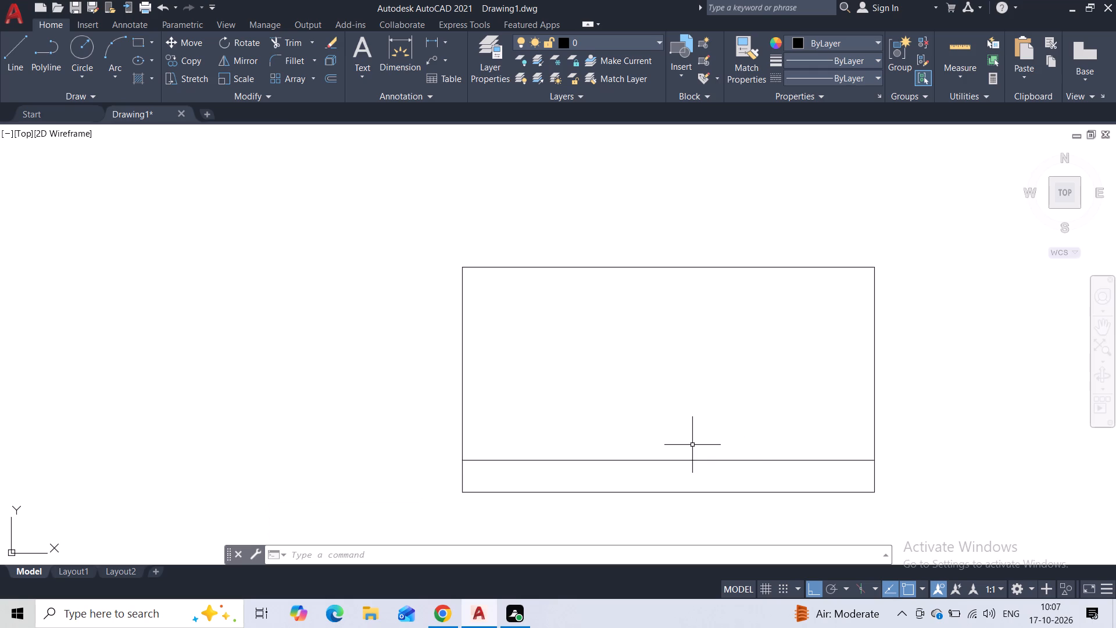
Draw a 15' vertical line upward from the strip's bottom edge, a short distance inside the outline's left side.
middle_click_drag(692, 433, 557, 395)
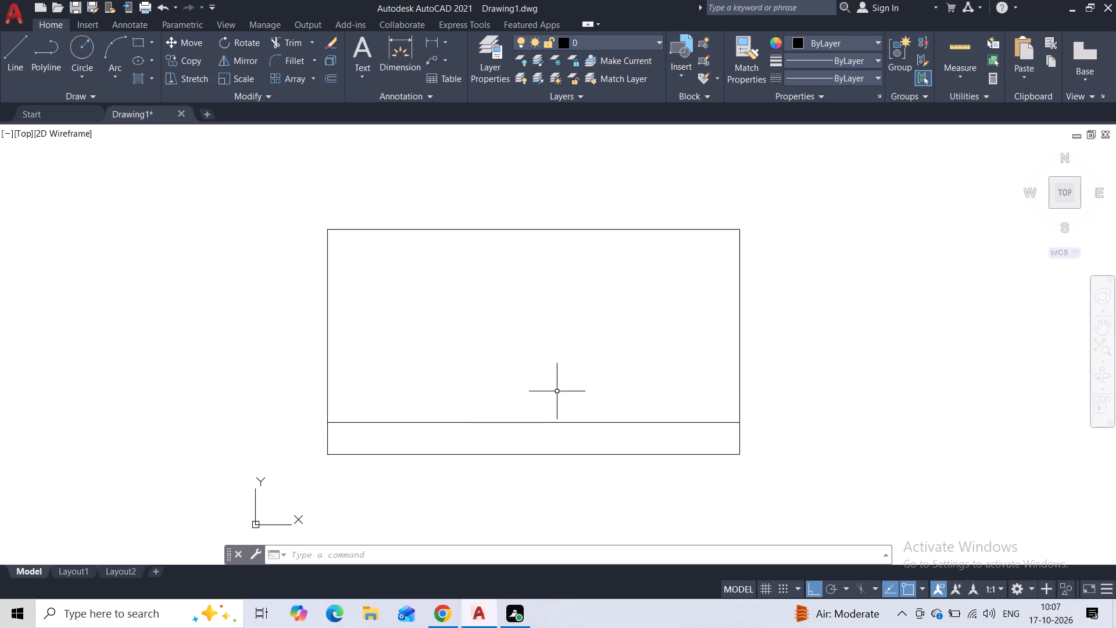
scroll(559, 381, "up", 1)
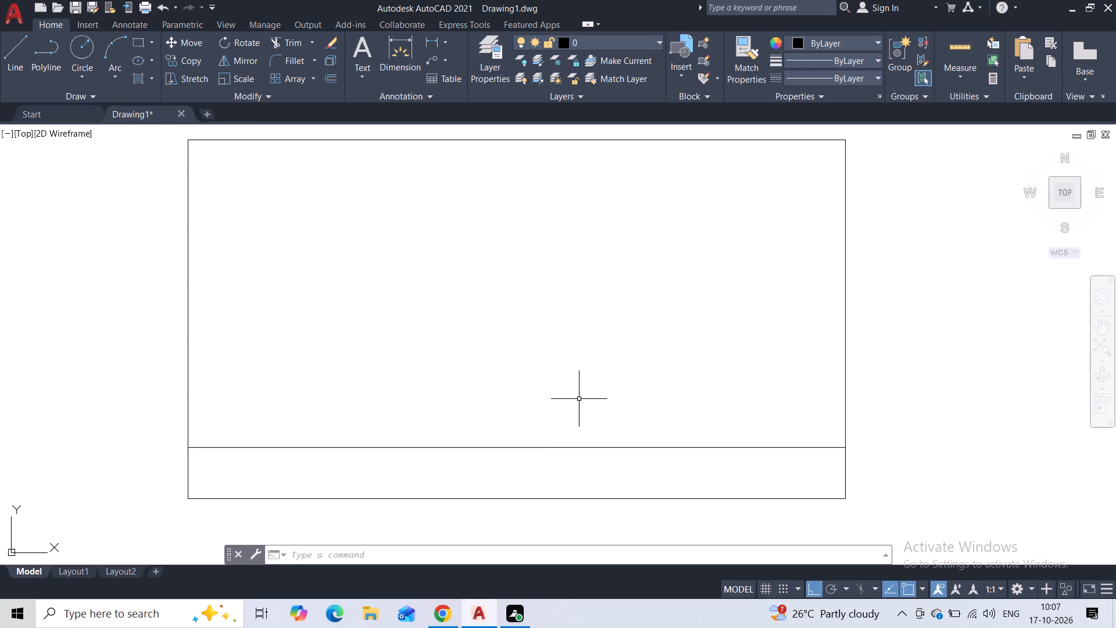
scroll(637, 405, "down", 1)
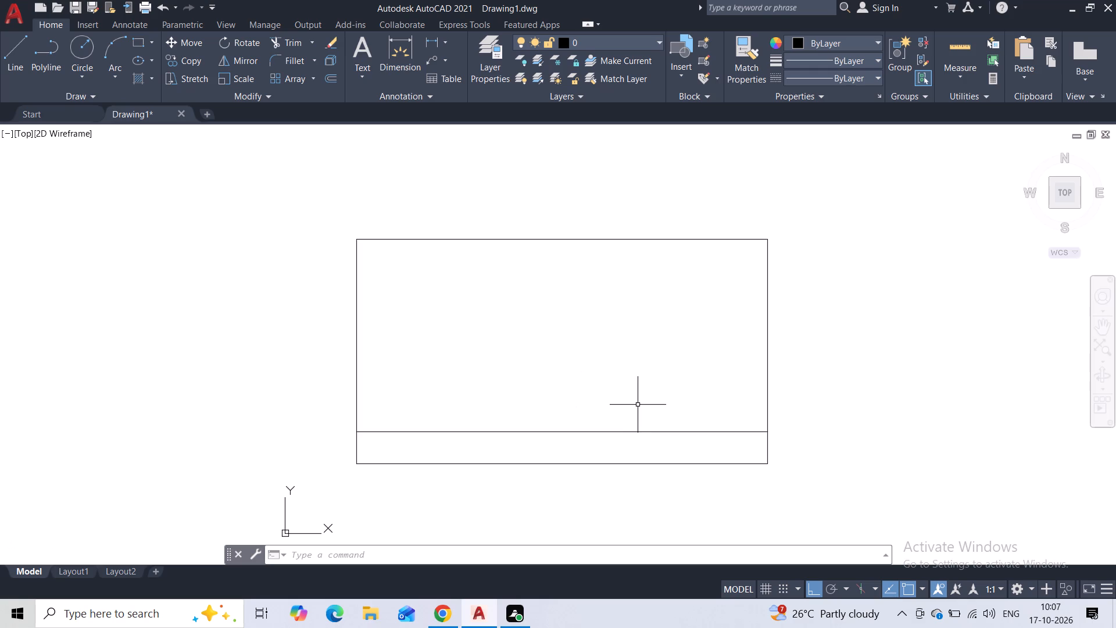
left_click(15, 75)
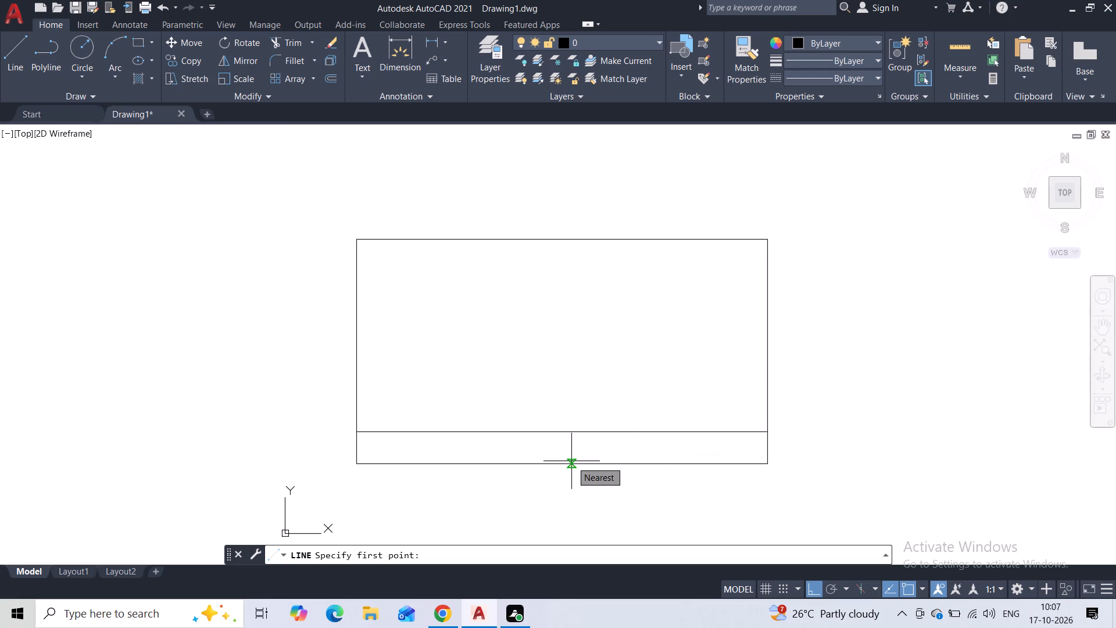
left_click(416, 463)
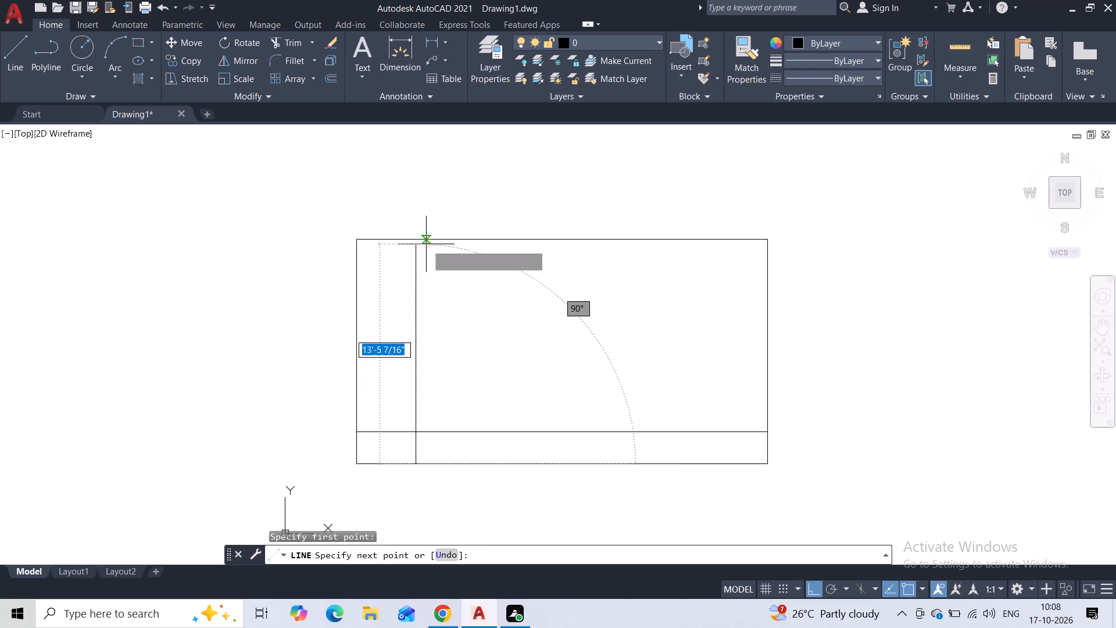
type("15'")
key("Return")
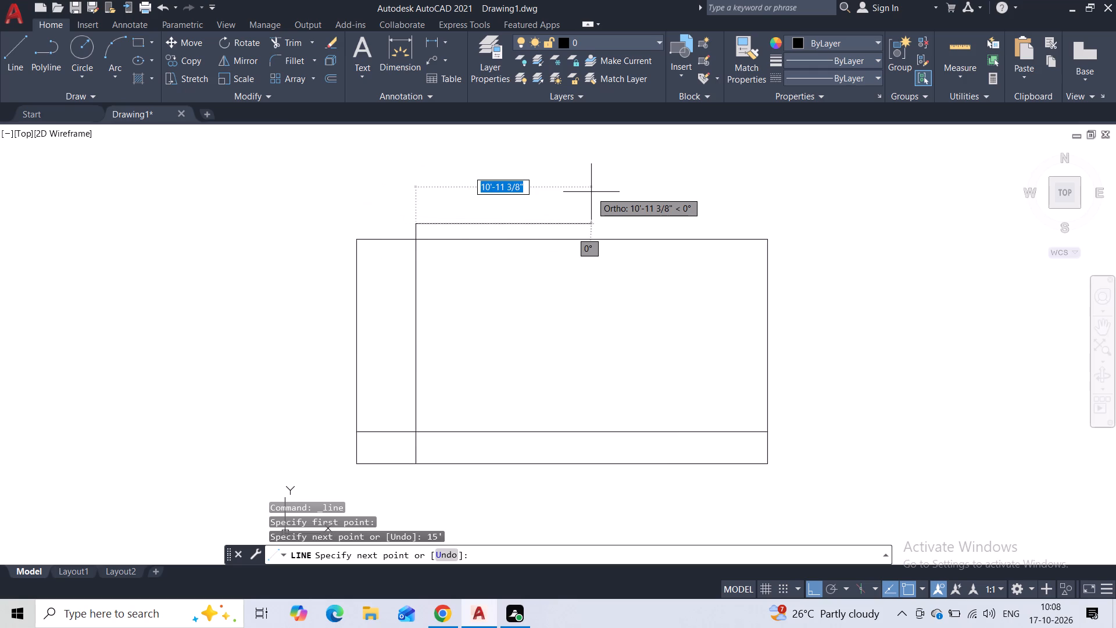
key("Escape")
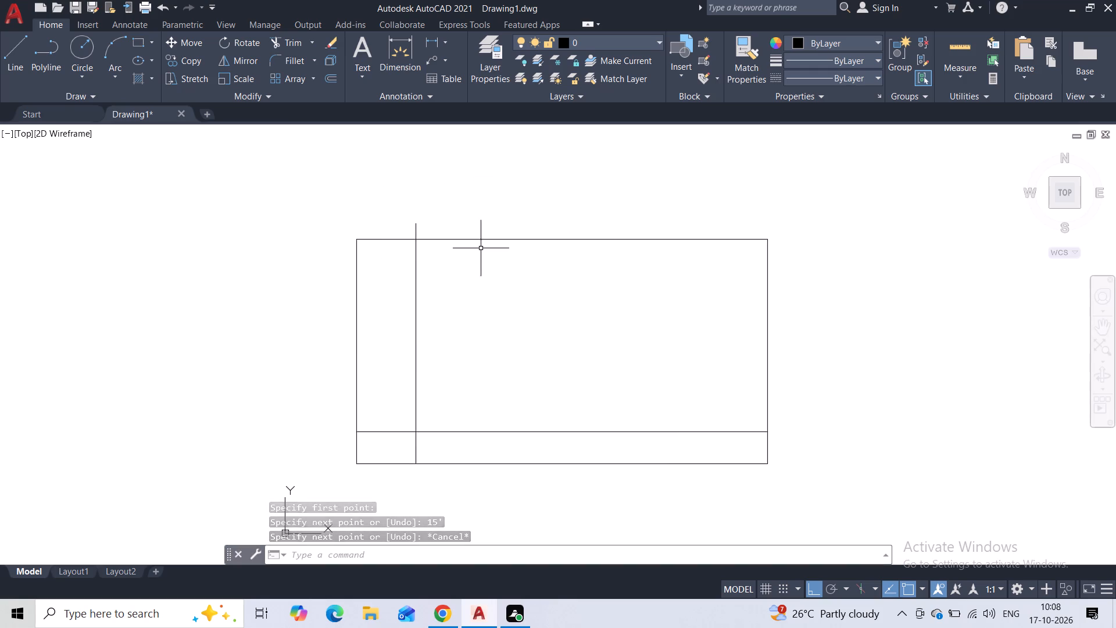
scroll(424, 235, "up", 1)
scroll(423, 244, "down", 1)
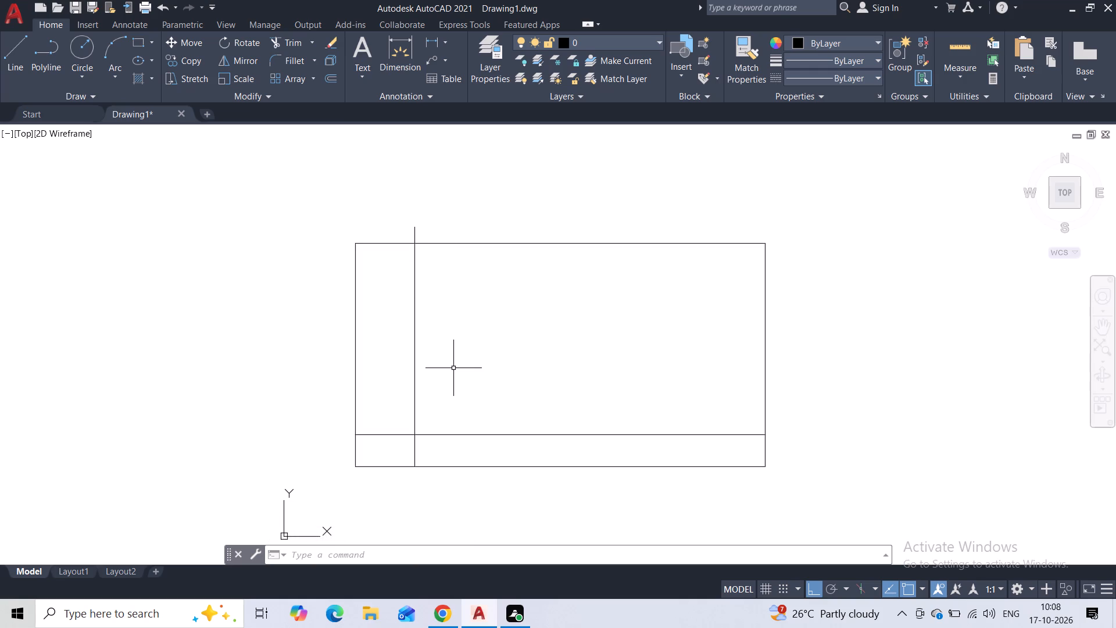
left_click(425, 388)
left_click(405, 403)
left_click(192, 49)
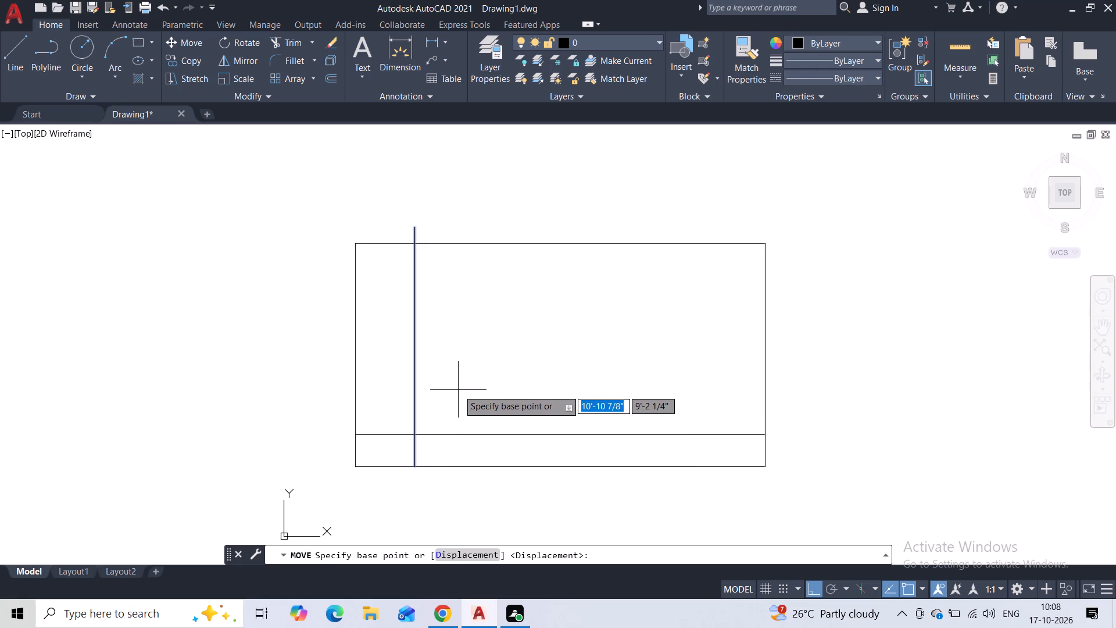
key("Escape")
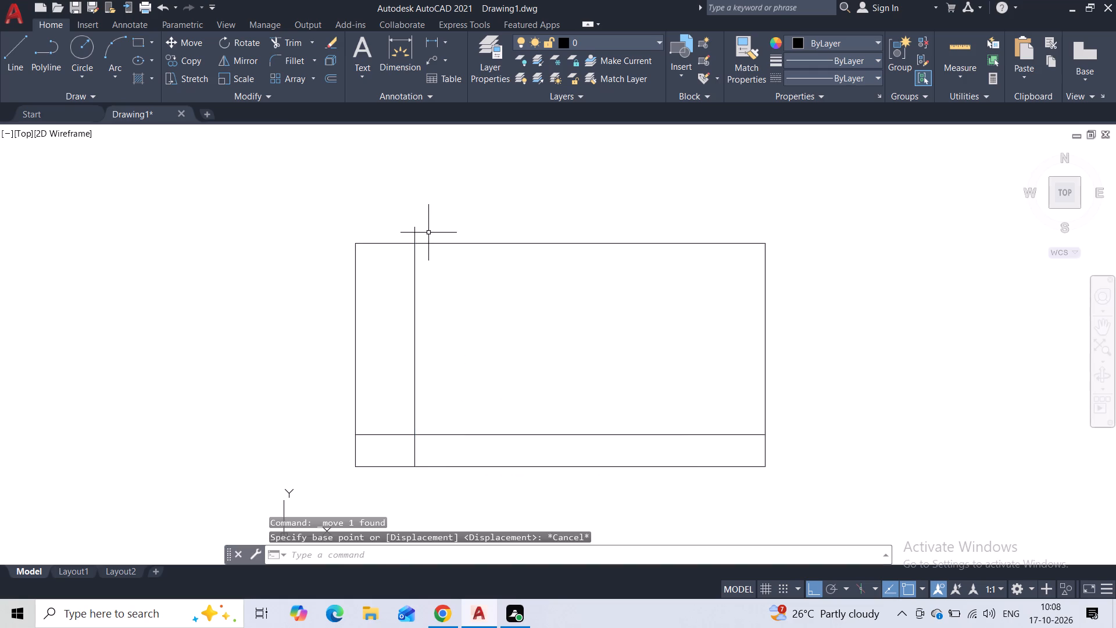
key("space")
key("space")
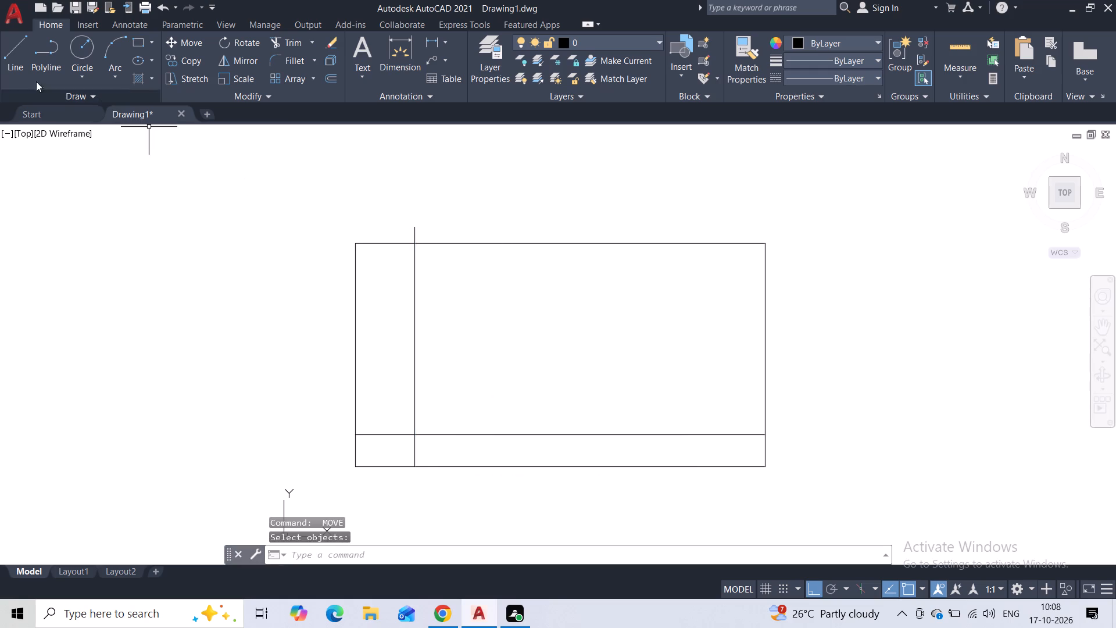
Extend the vertical line 3' upward from its top end, and run a horizontal line from there just past the rectangle's right side.
left_click(0, 84)
left_click(4, 65)
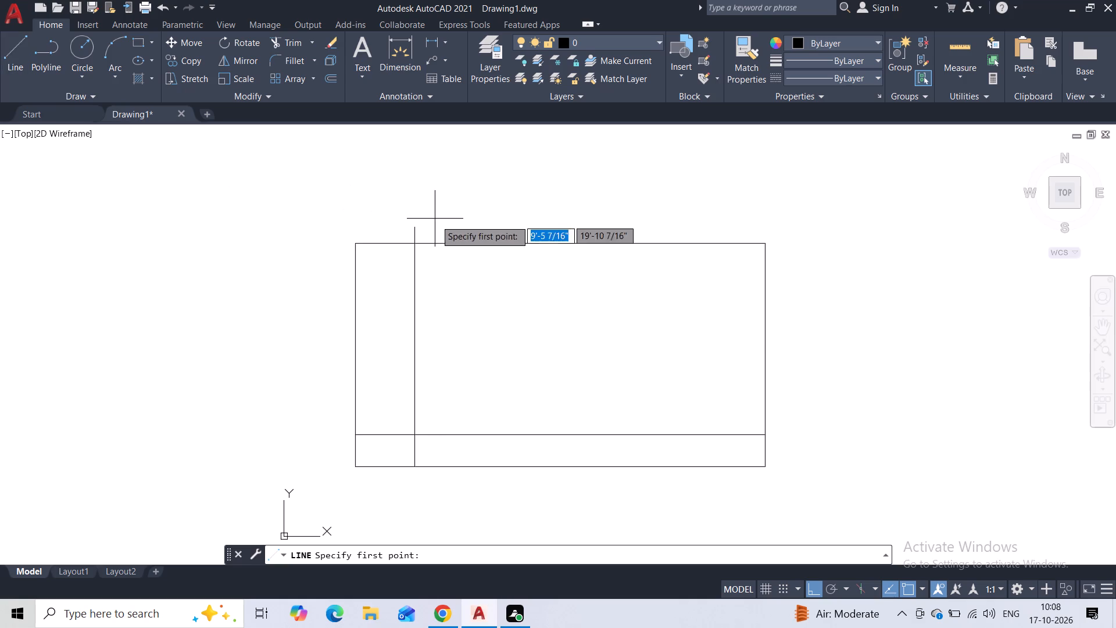
left_click(411, 231)
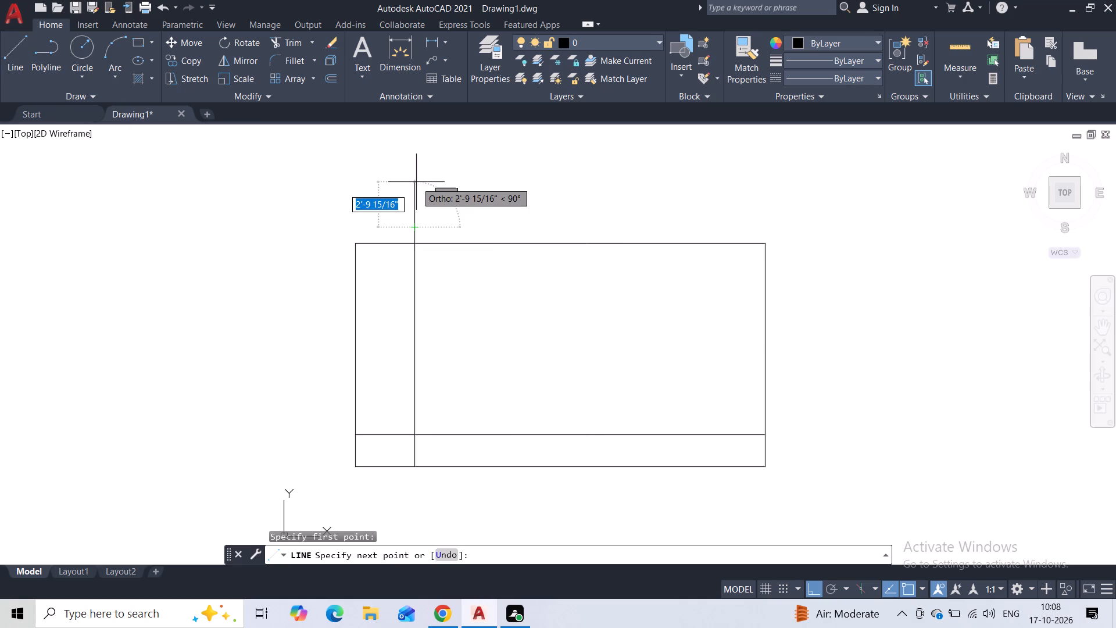
type("3'")
key("Return")
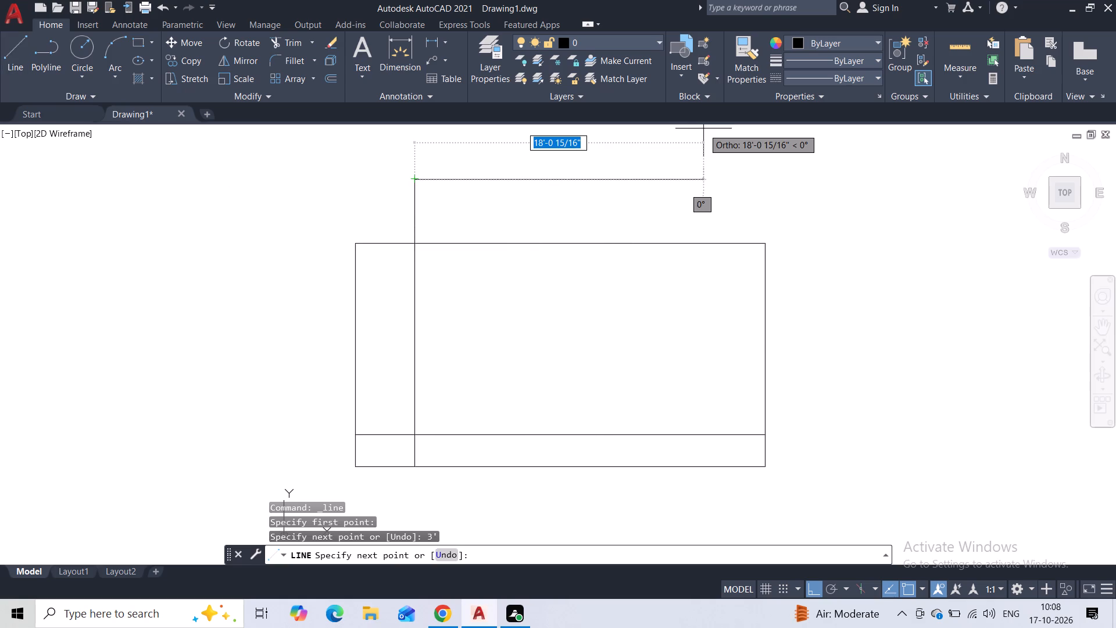
left_click(772, 143)
key("Escape")
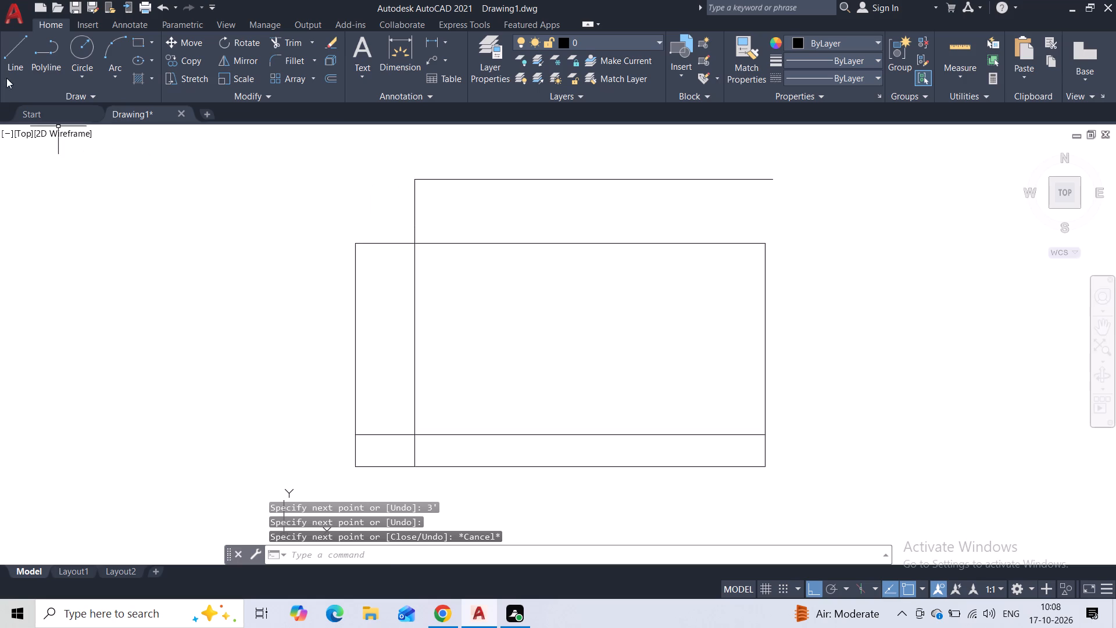
Draw a line up from the rectangle's upper-left corner to the new top line's level and across to the vertical line's top end.
left_click(9, 60)
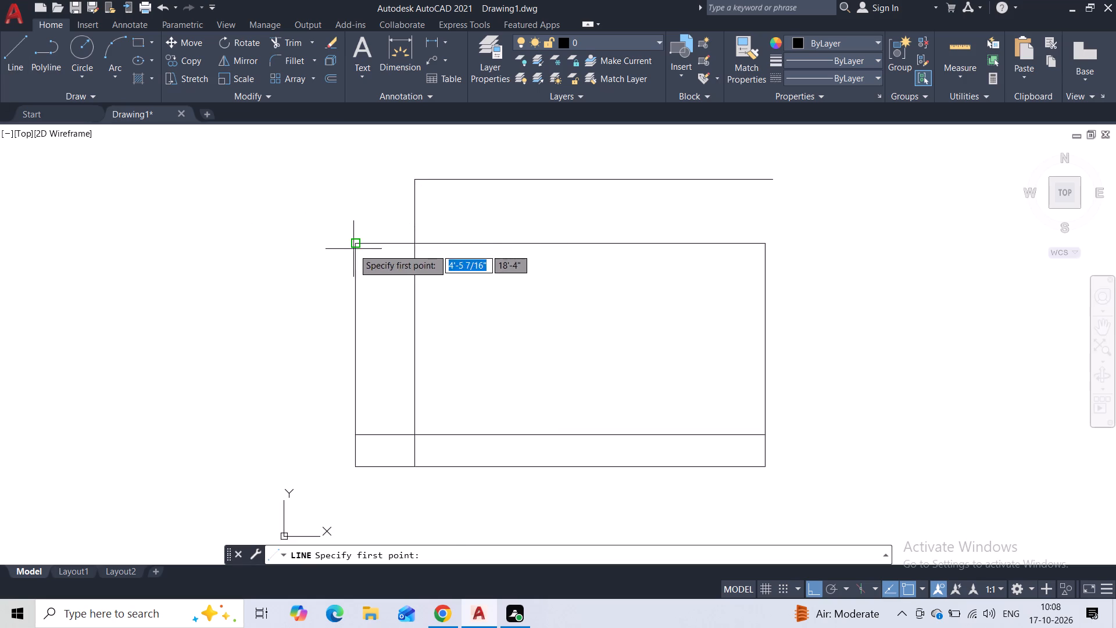
left_click(354, 249)
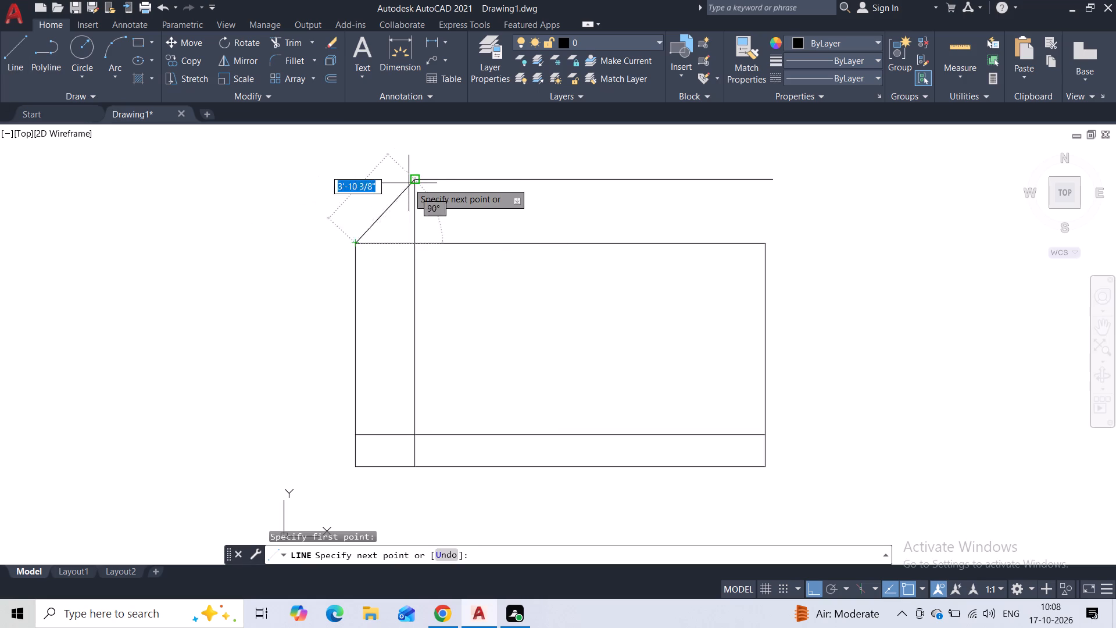
left_click(354, 180)
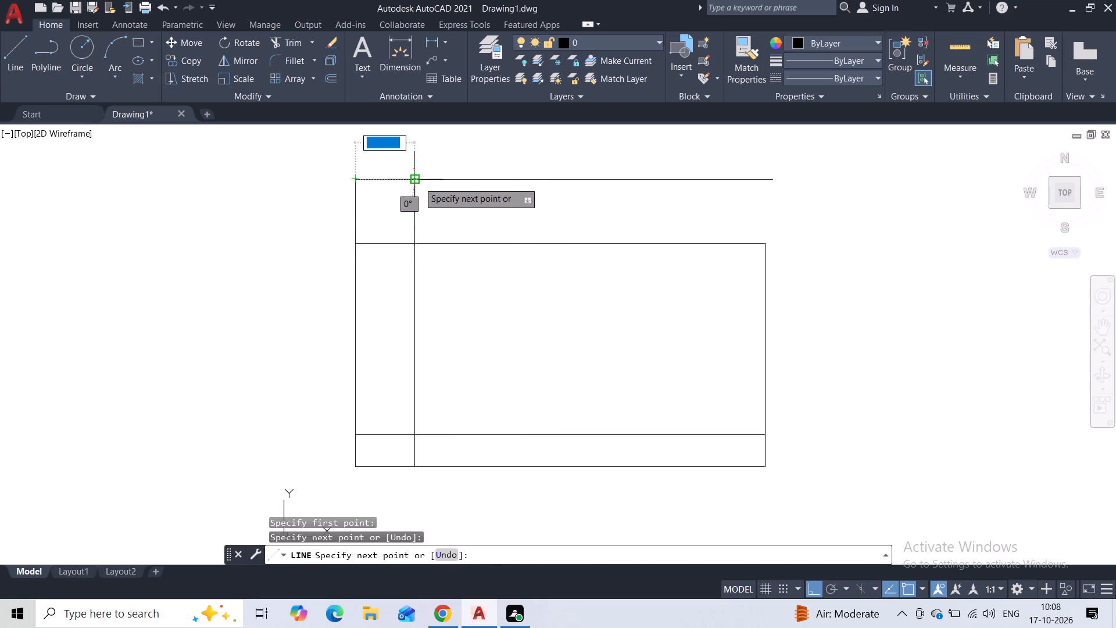
left_click(419, 183)
key("Escape")
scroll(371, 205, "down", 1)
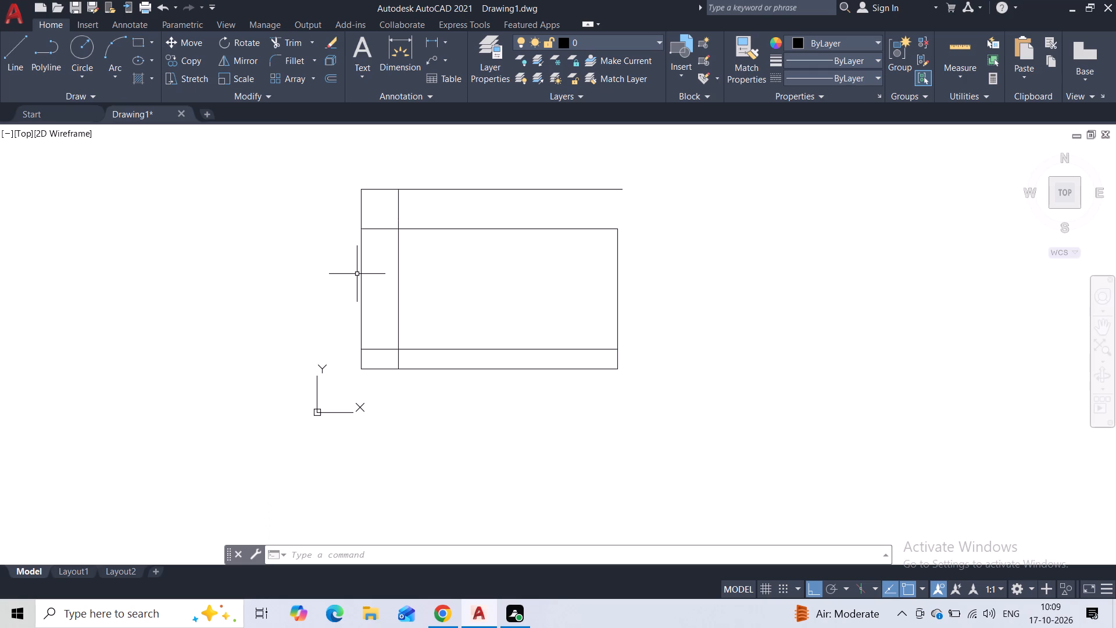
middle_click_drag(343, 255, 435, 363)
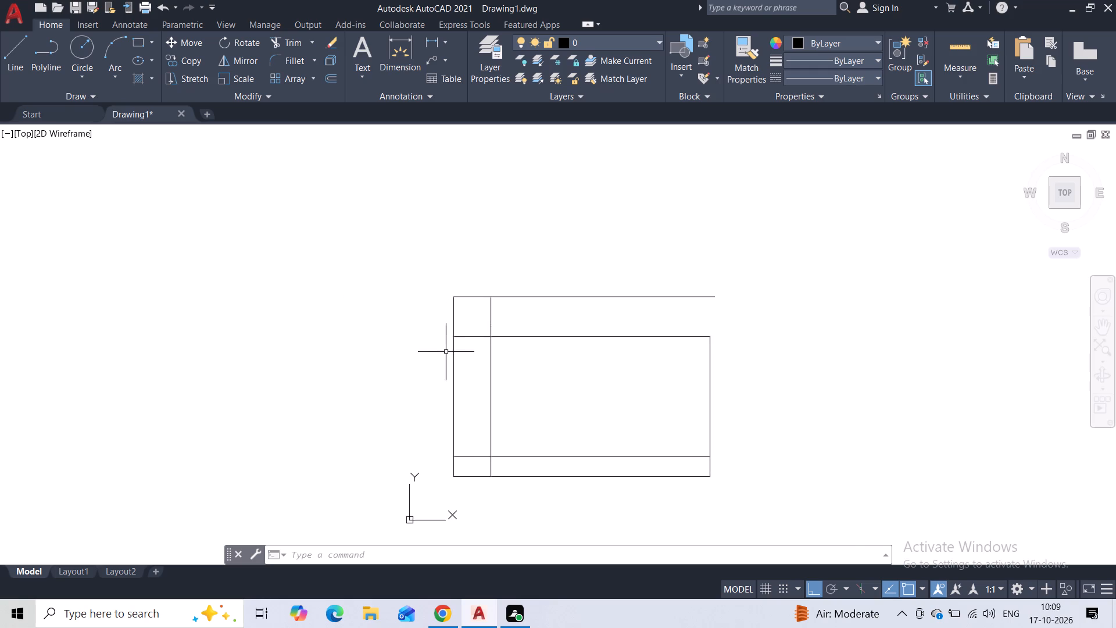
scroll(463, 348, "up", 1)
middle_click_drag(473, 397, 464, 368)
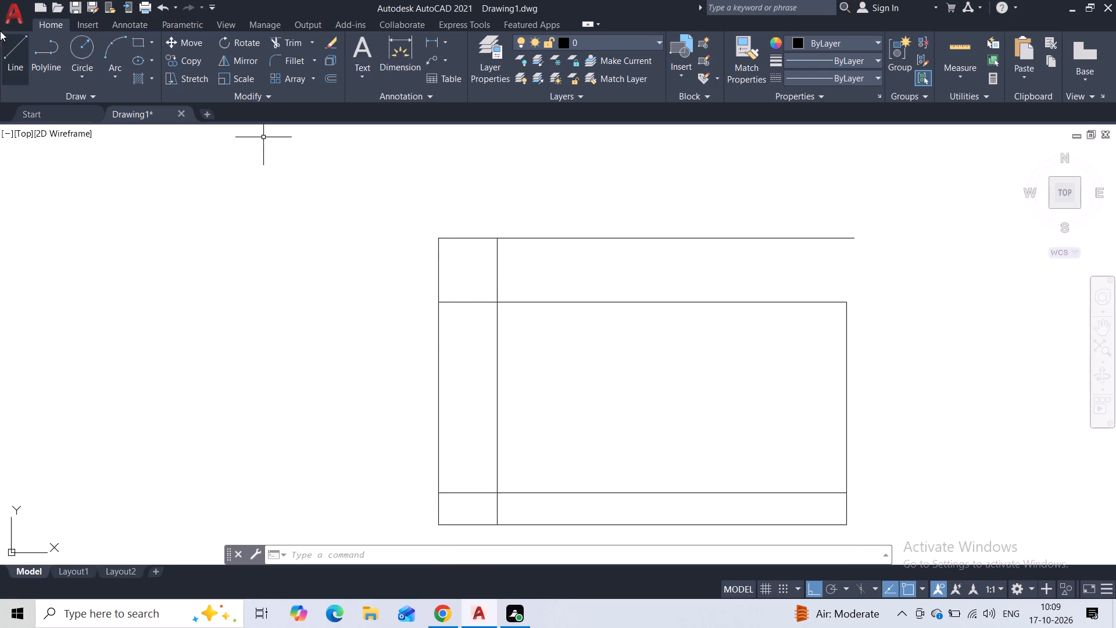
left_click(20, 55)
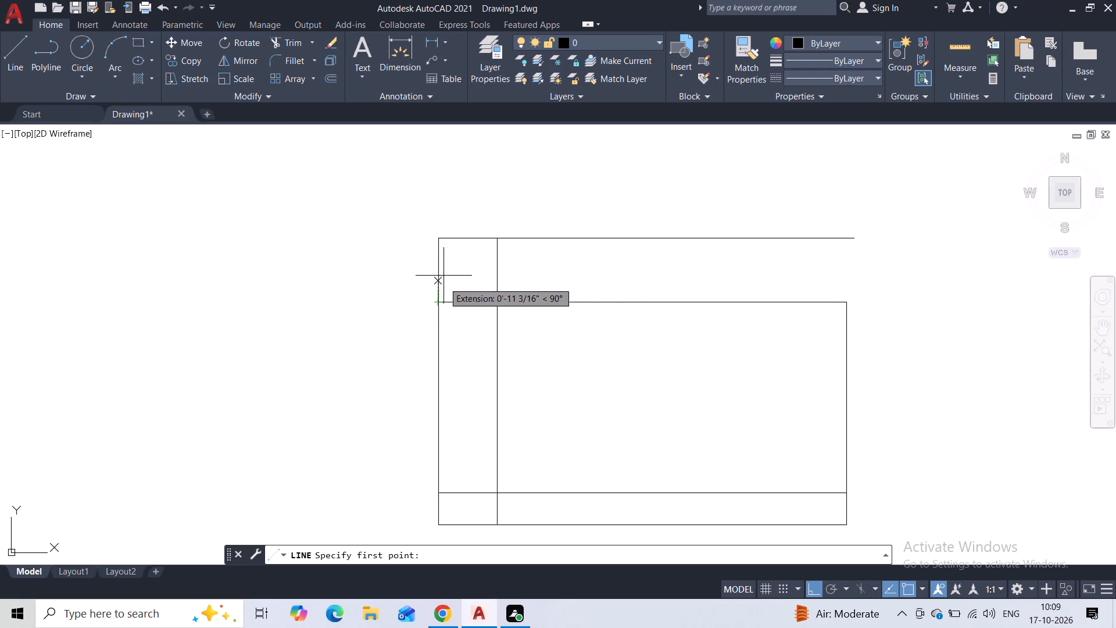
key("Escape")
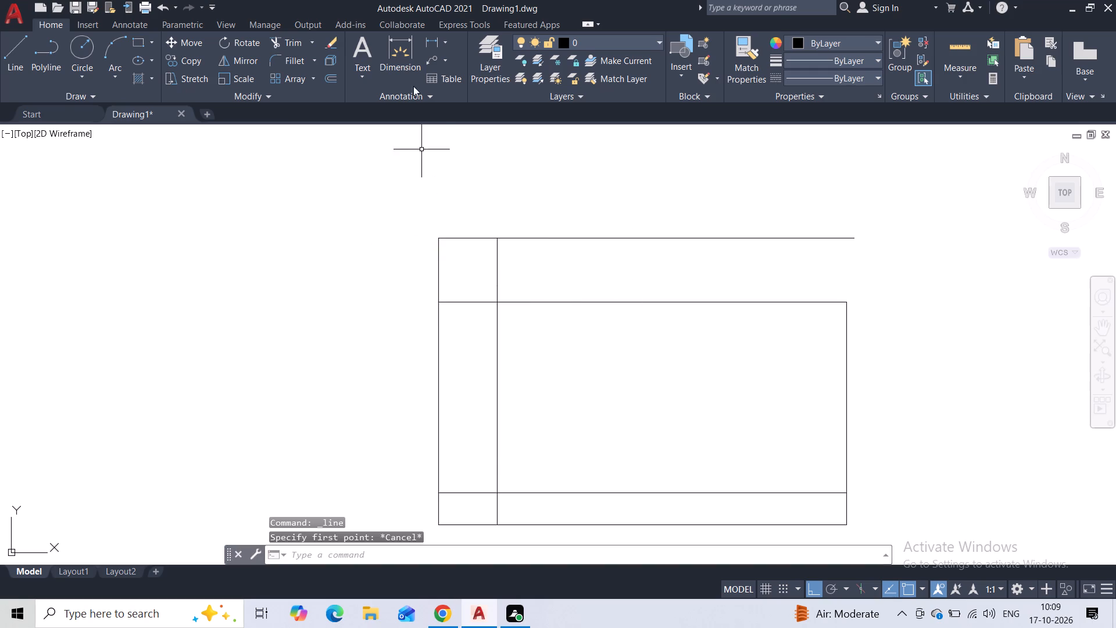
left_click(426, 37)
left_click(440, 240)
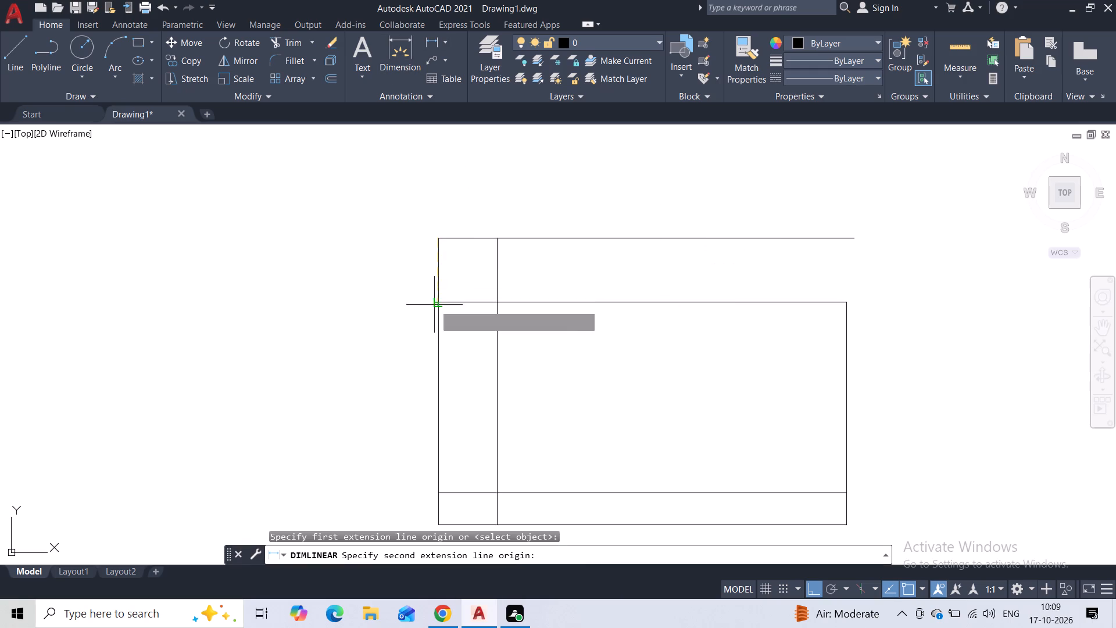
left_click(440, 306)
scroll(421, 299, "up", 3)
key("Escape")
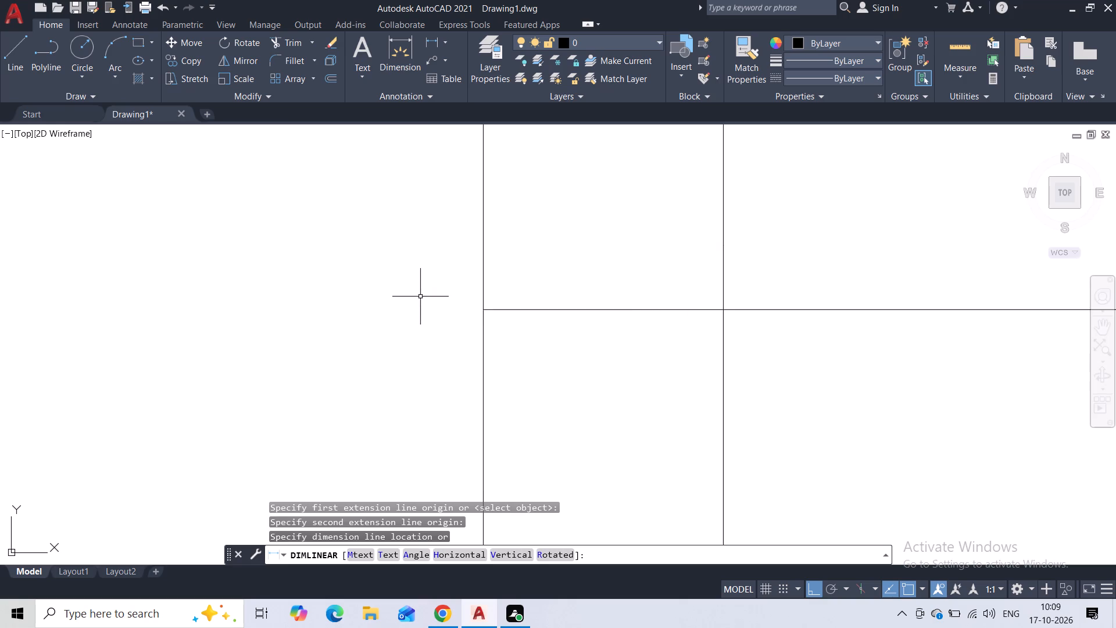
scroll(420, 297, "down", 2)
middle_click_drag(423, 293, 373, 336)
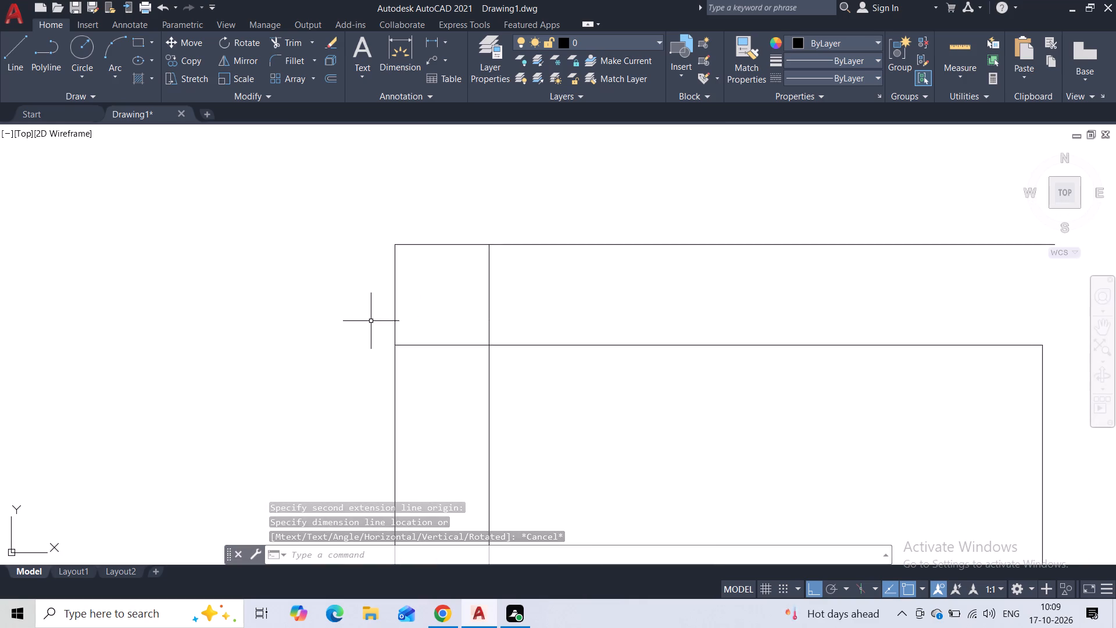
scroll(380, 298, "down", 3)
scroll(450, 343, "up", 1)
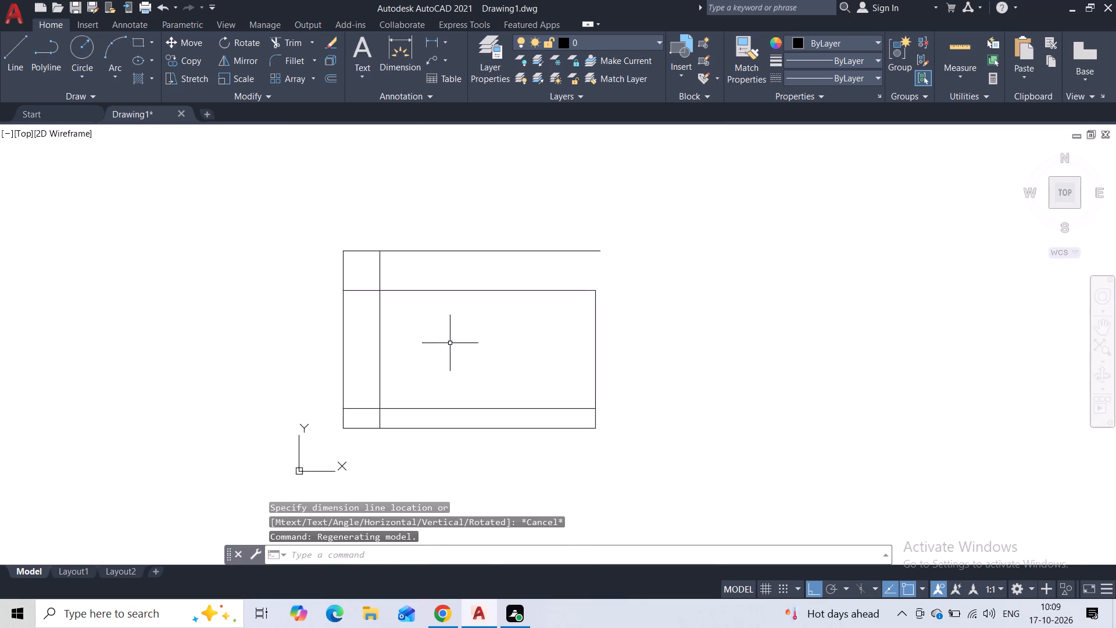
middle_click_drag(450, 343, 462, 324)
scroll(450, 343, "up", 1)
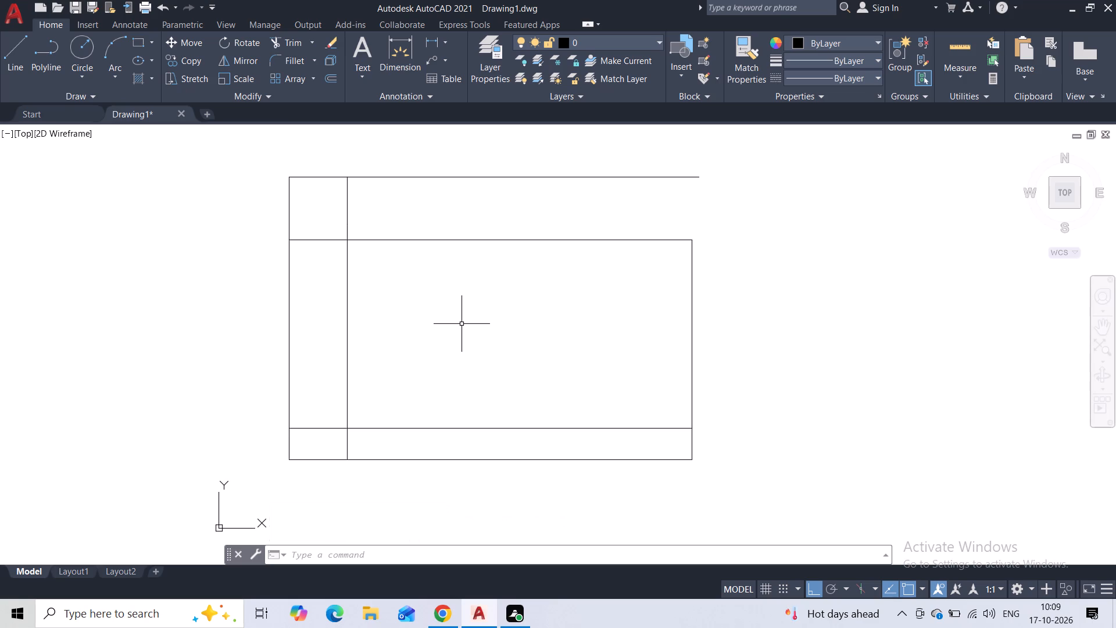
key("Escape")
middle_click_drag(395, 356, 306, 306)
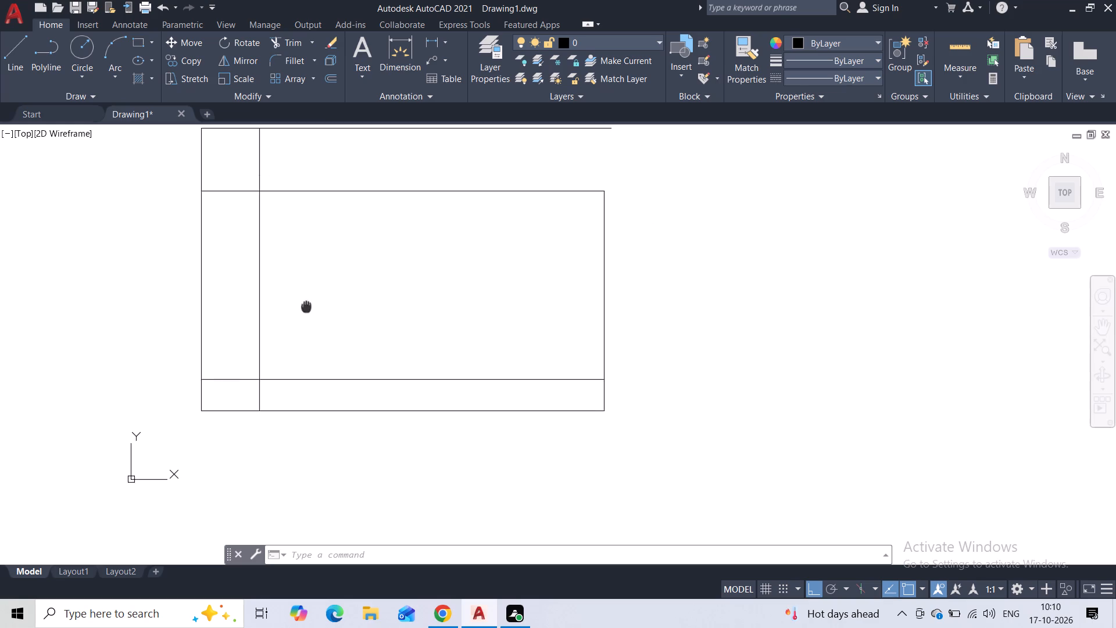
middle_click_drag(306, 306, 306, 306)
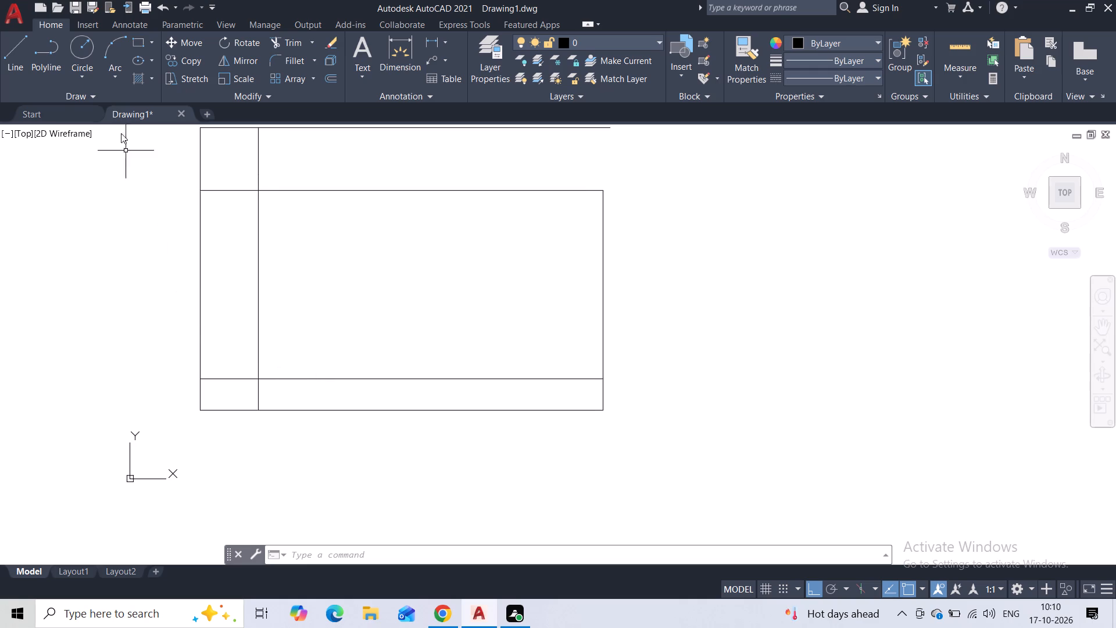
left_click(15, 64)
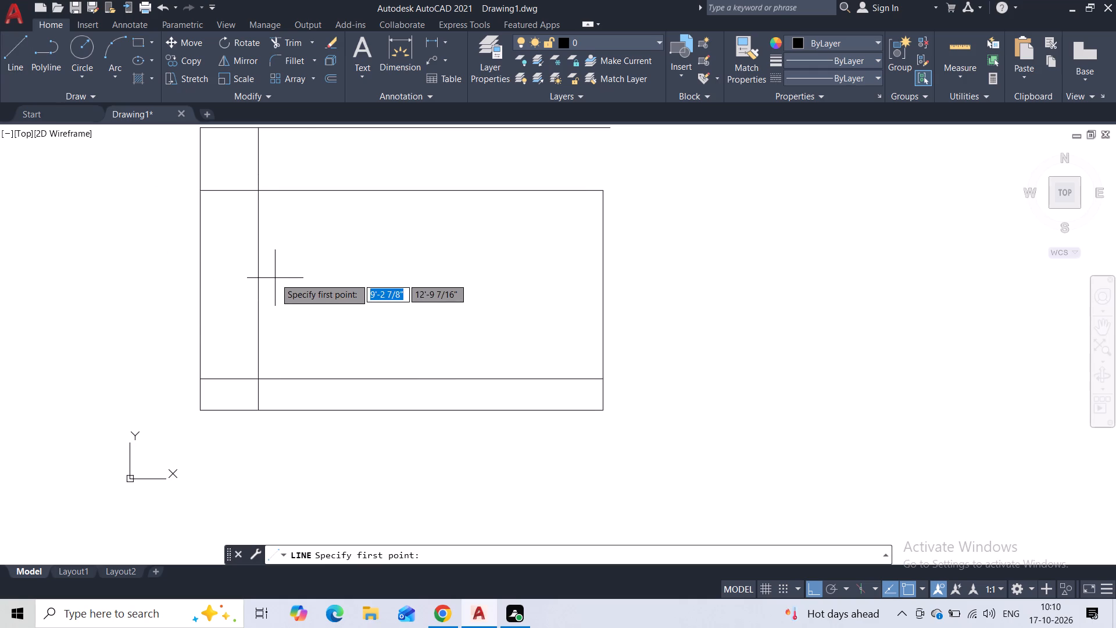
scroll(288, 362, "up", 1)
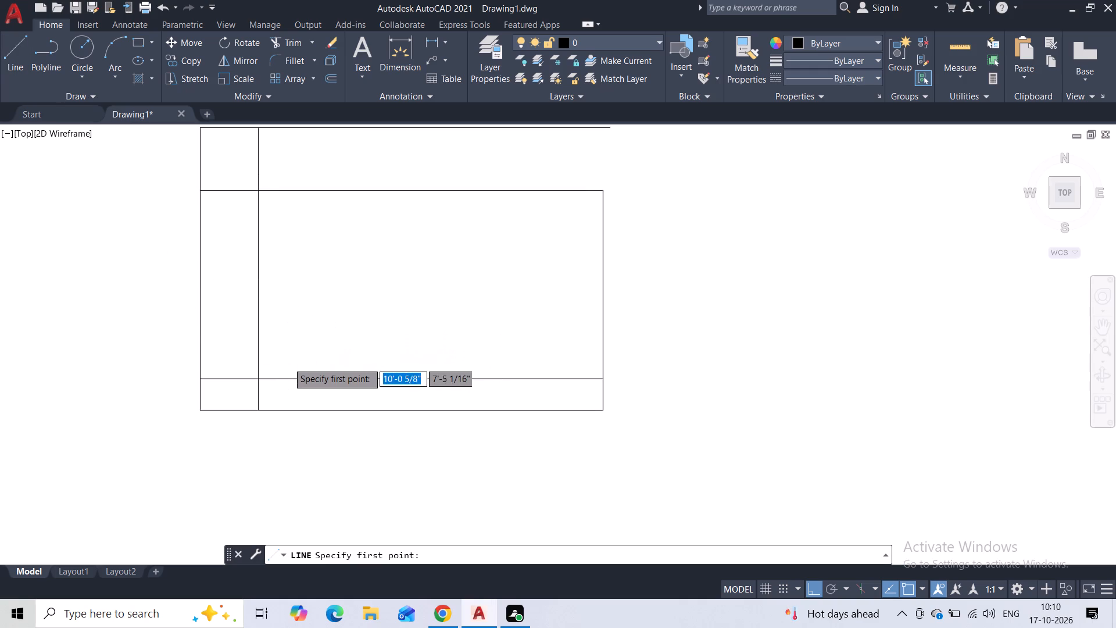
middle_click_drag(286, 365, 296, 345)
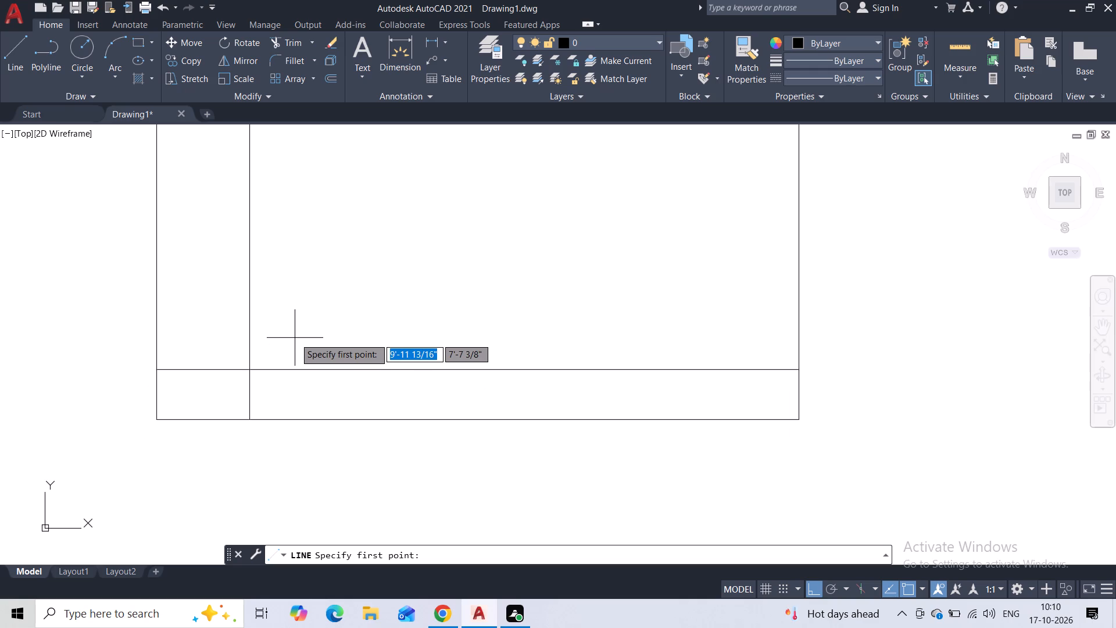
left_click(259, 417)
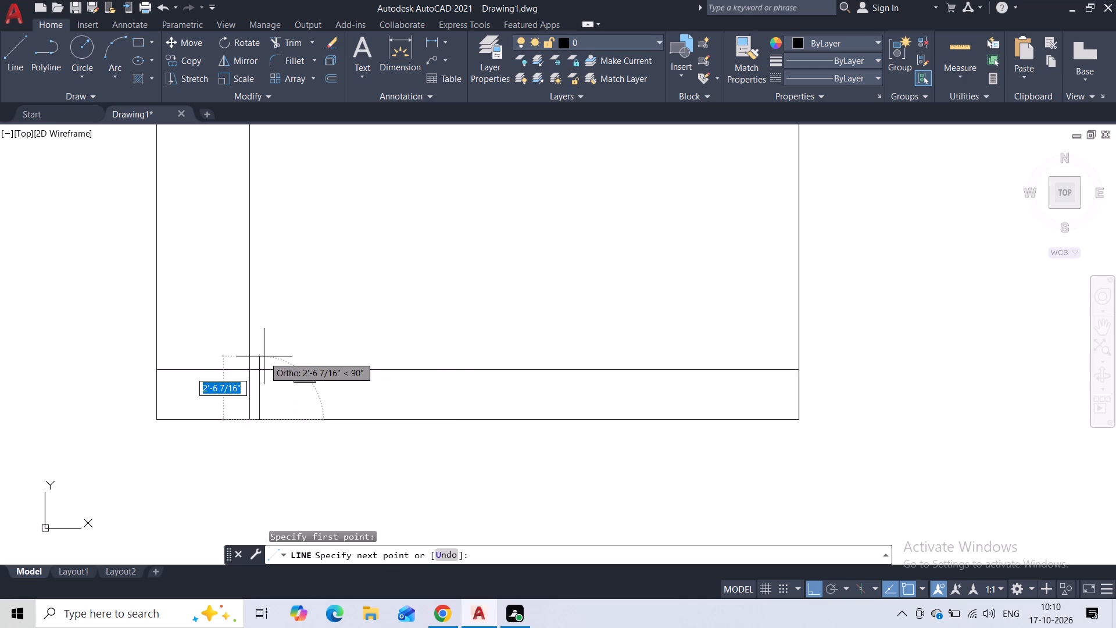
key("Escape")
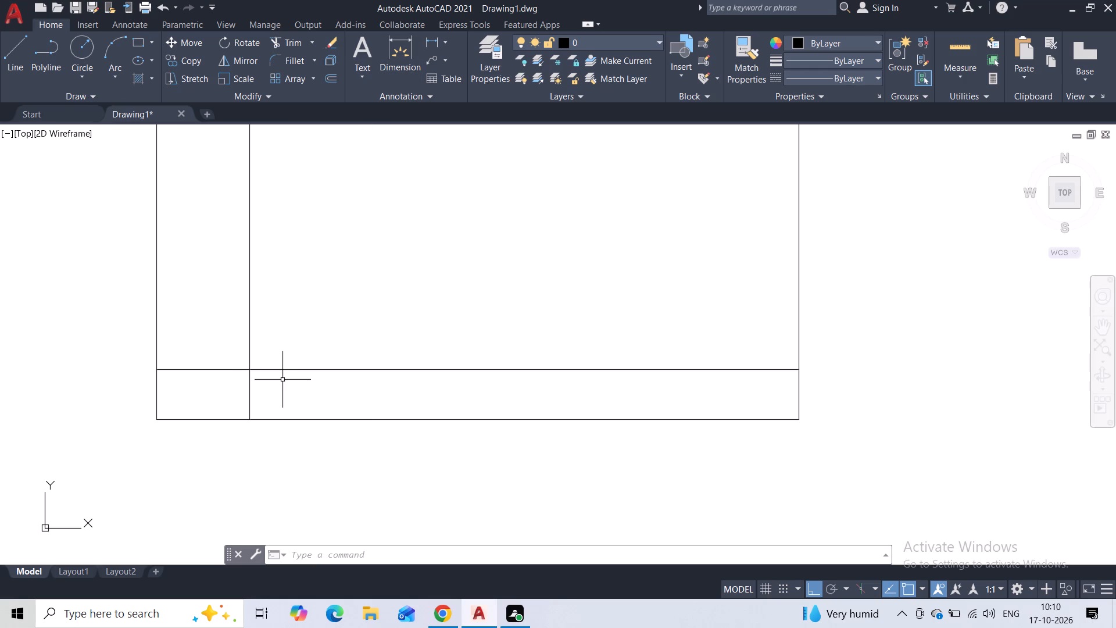
Draw a 2' vertical line across the bottom strip, just right of the inner vertical line, from the bottom edge to the strip's top line.
key("space")
left_click(260, 416)
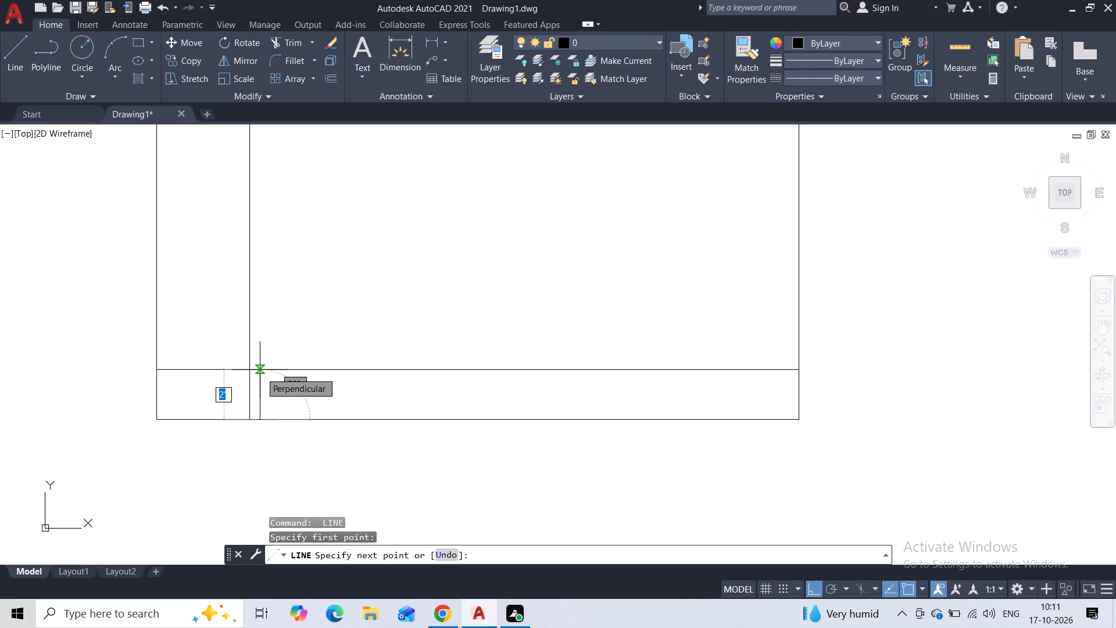
left_click(260, 372)
key("Escape")
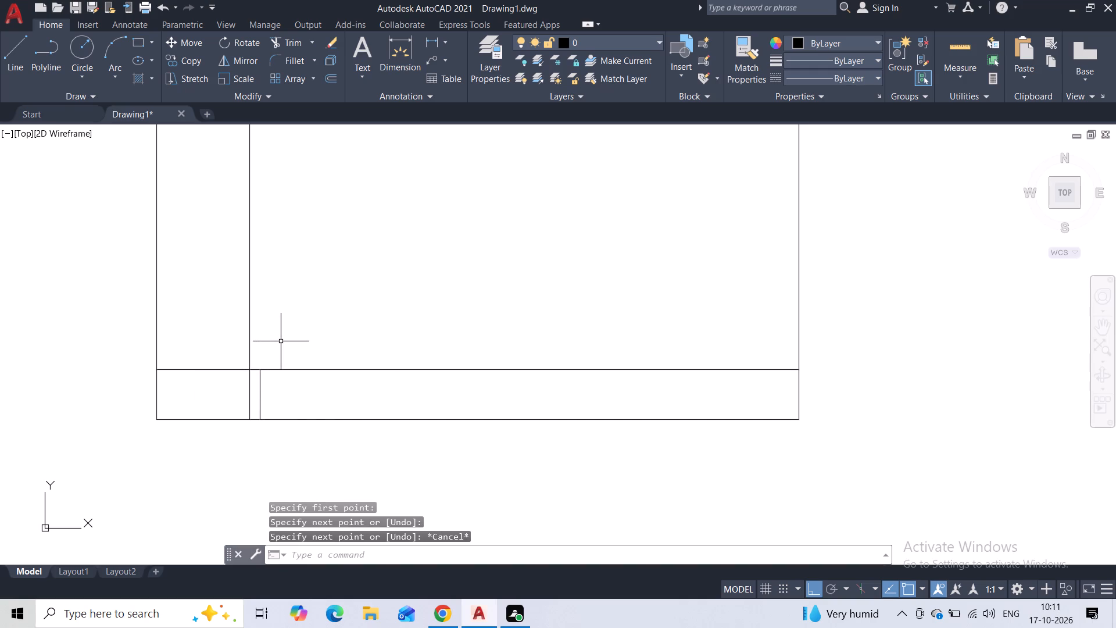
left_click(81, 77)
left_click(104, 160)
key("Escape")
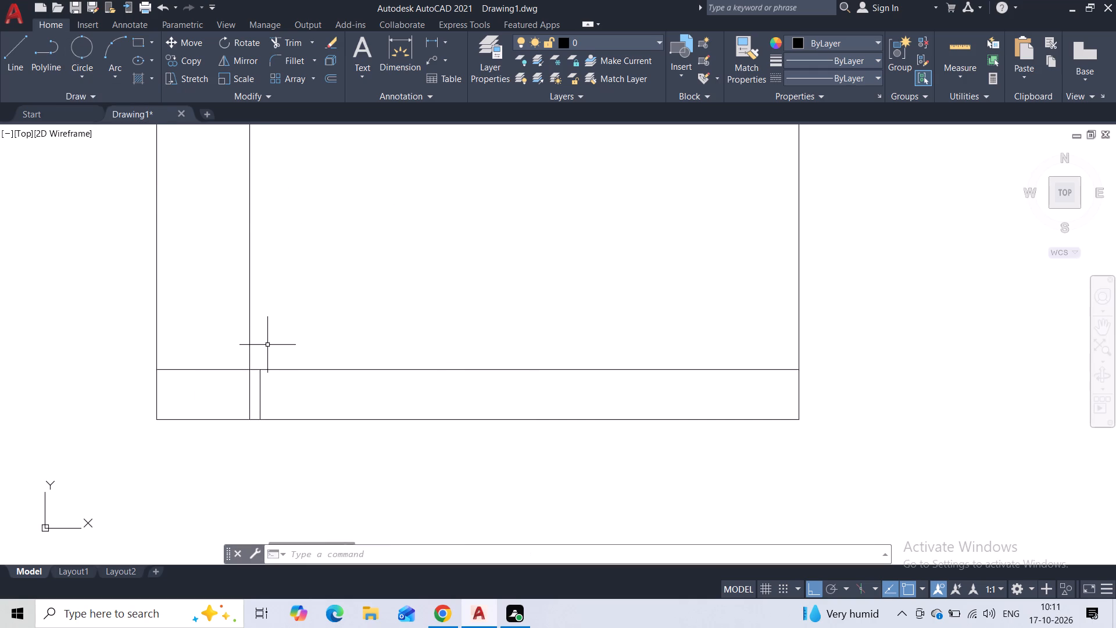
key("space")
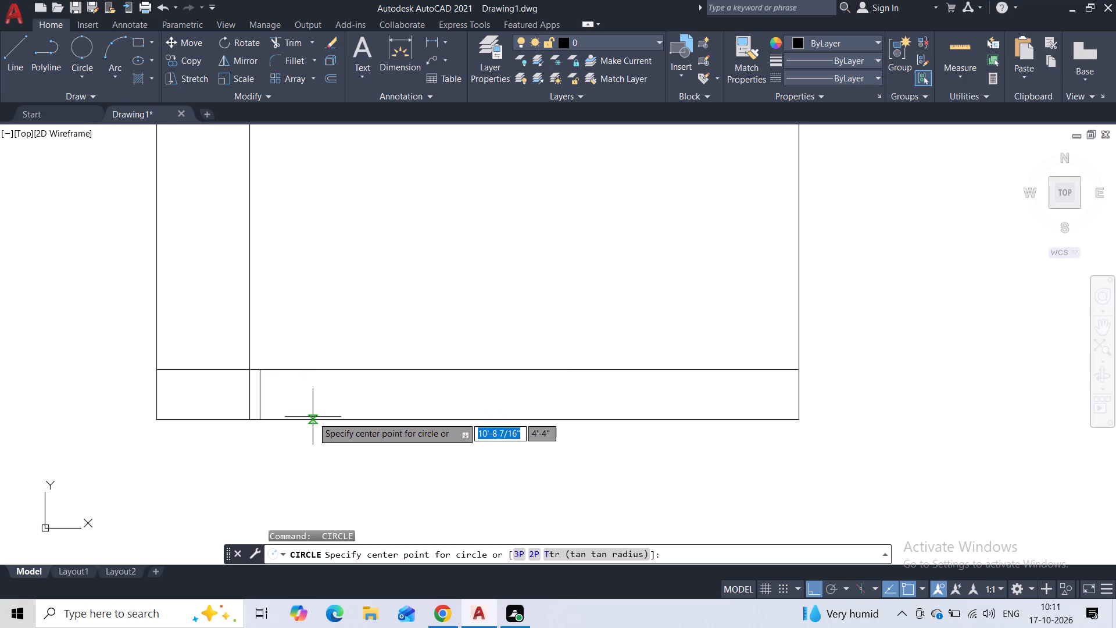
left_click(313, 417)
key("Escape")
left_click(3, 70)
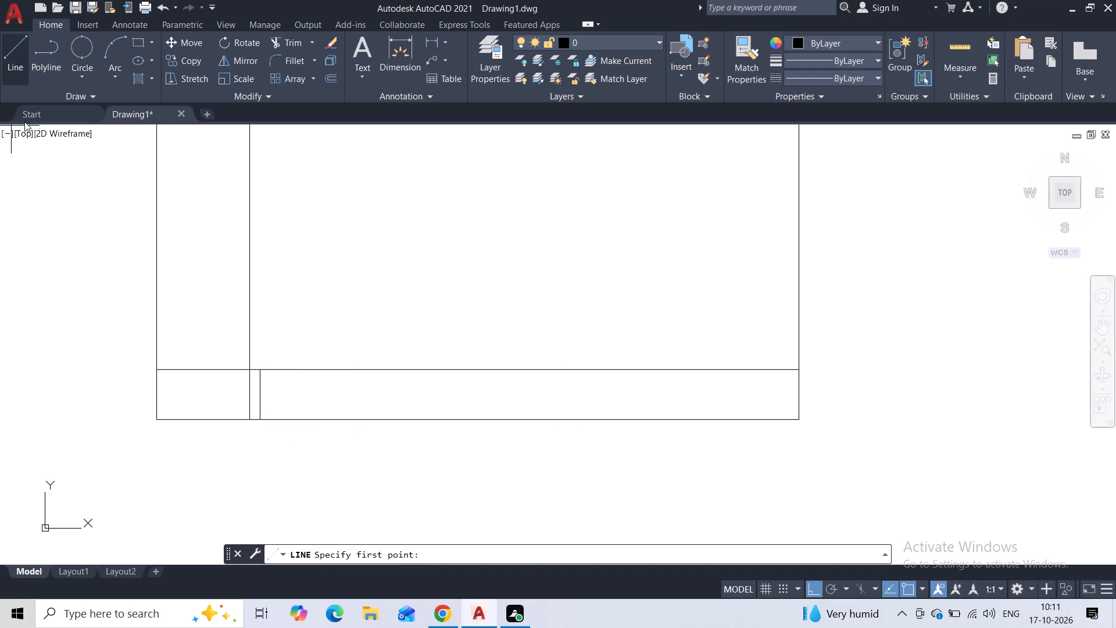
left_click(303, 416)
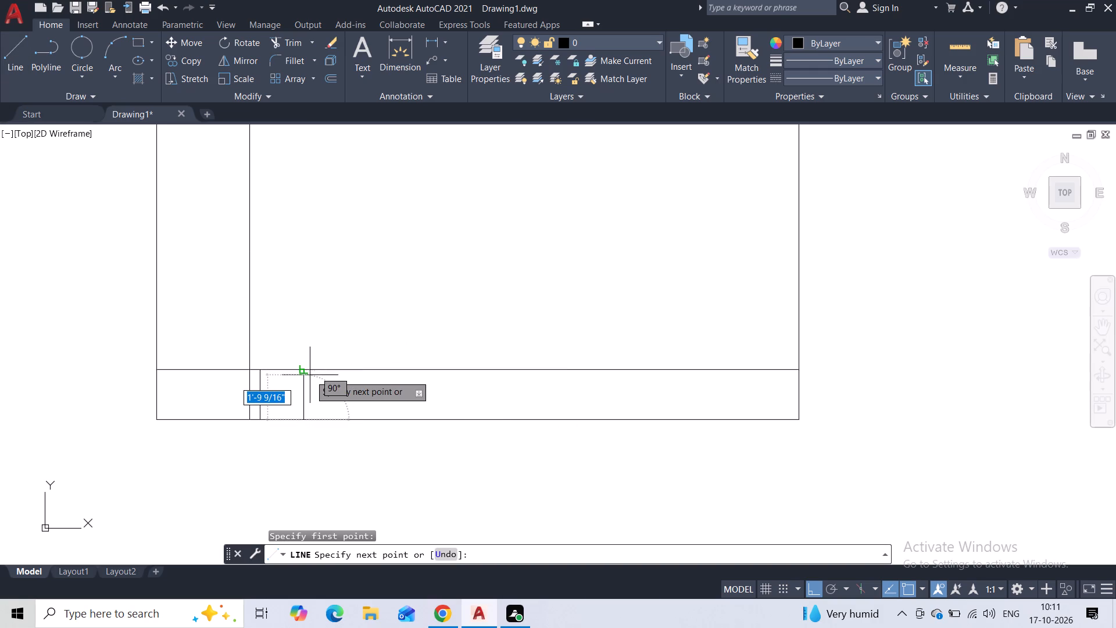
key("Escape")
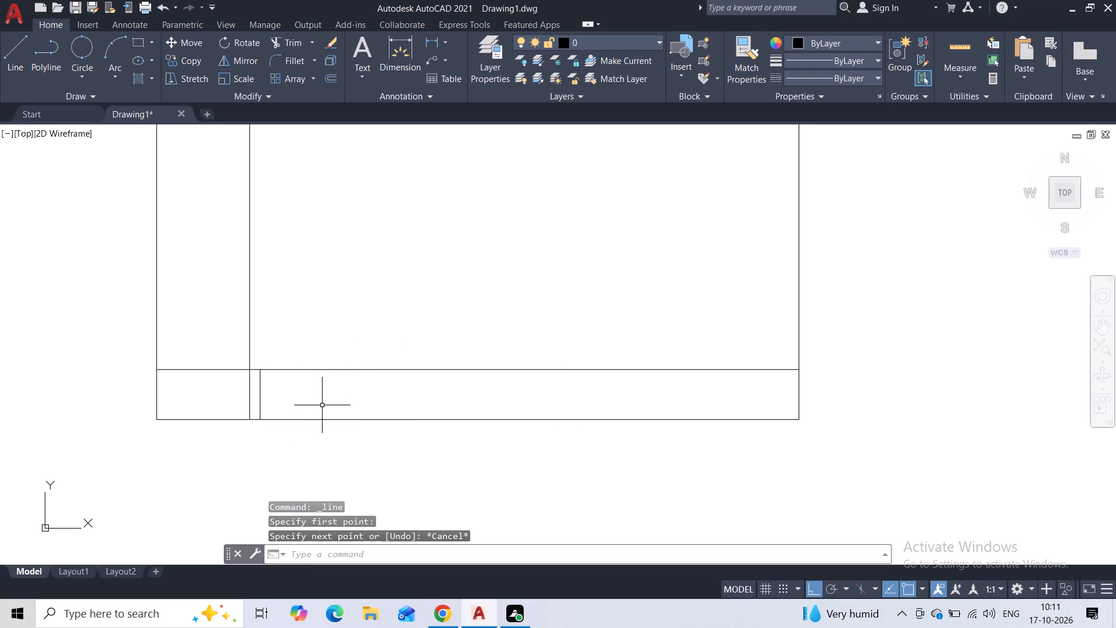
Draw a second vertical line across the bottom strip, a short distance right of the first short line, as the opening's other side.
key("space")
left_click(314, 416)
left_click(316, 373)
key("Escape")
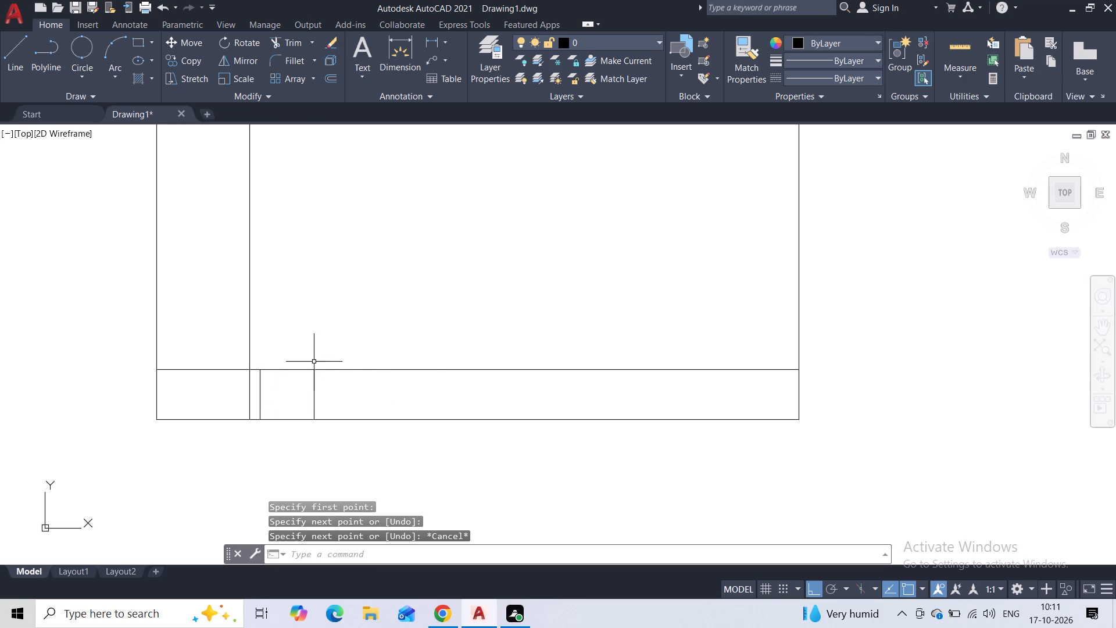
Draw a two-point circle spanning the top ends of the two short lines and trim away its lower half to leave an arch.
left_click(85, 70)
left_click(103, 158)
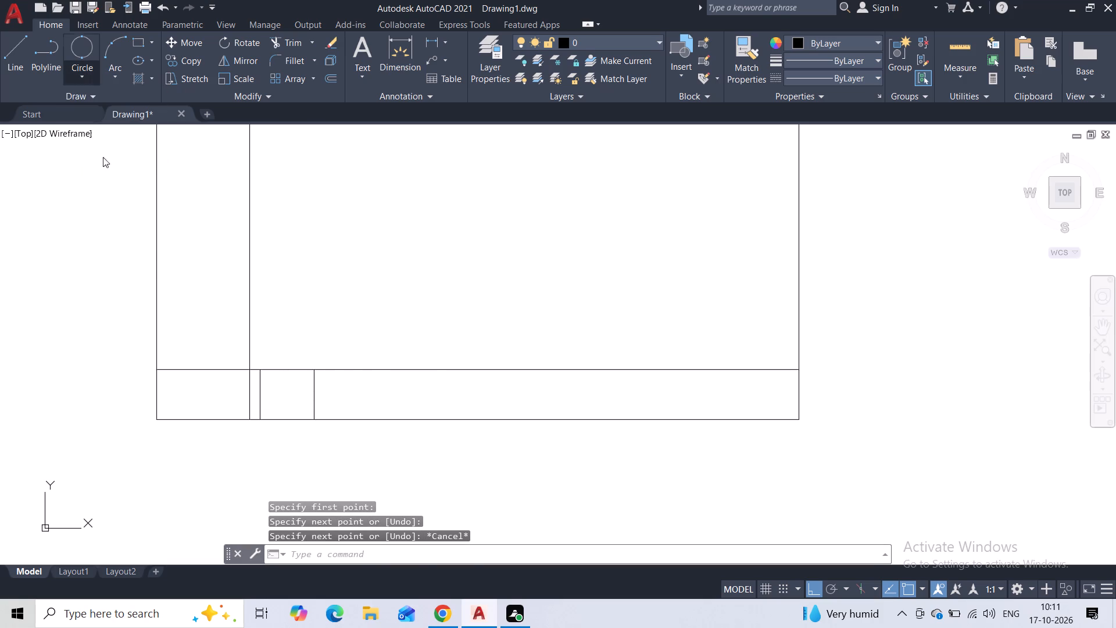
left_click(262, 372)
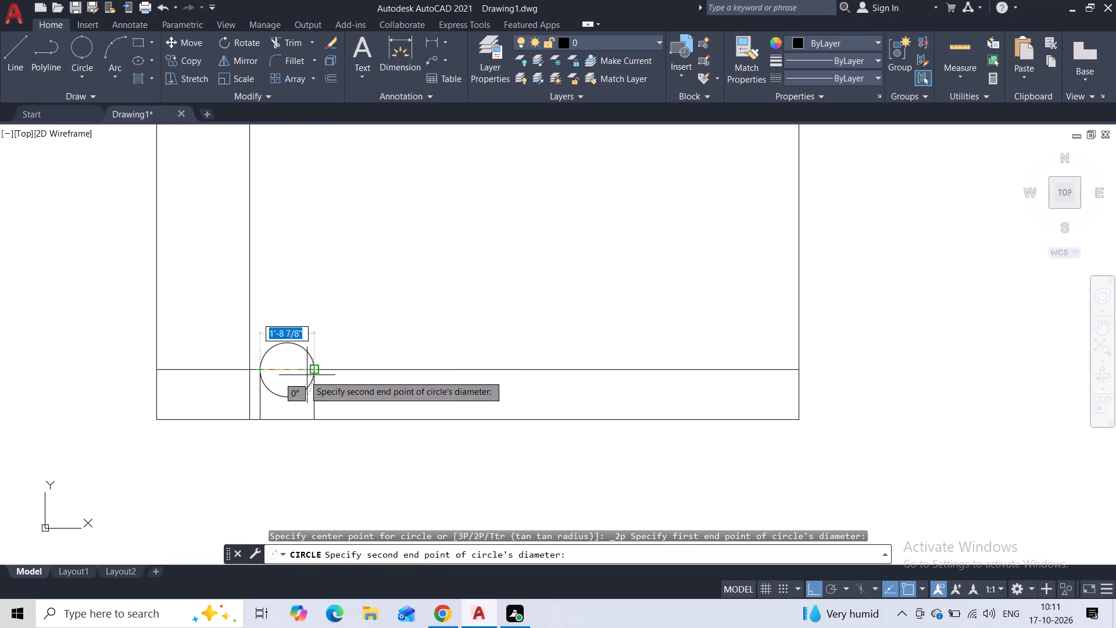
left_click(313, 375)
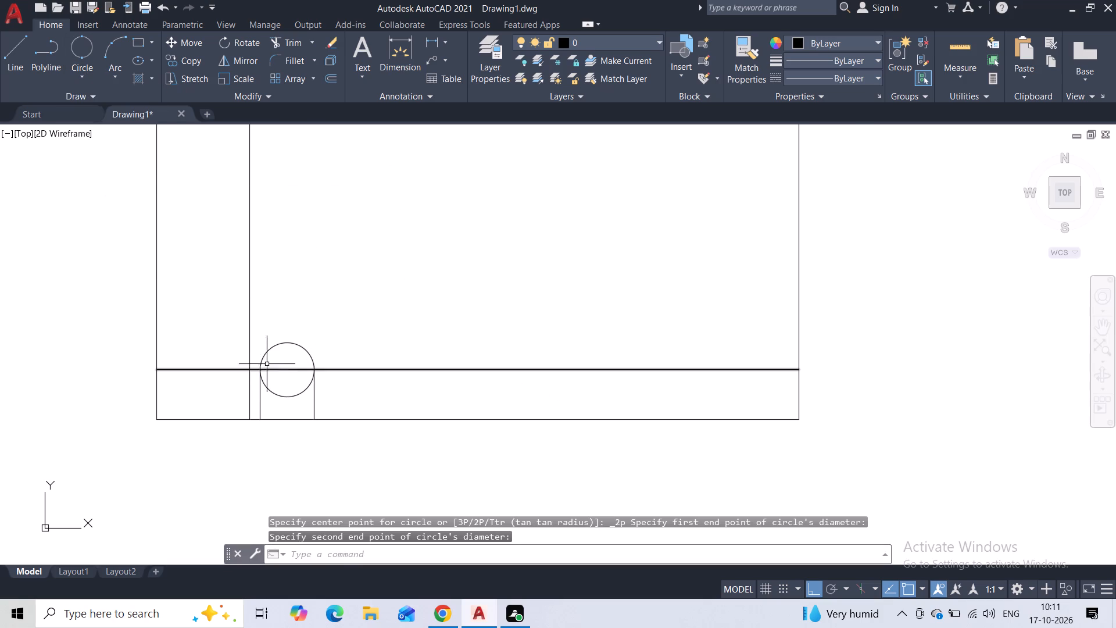
left_click(297, 45)
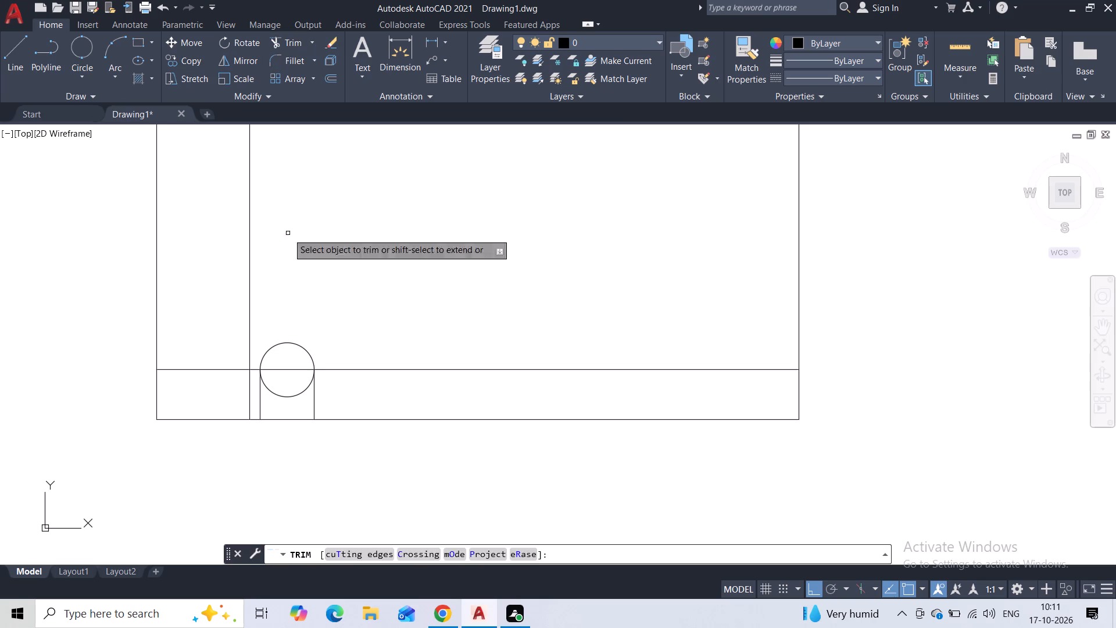
left_click_drag(296, 388, 287, 398)
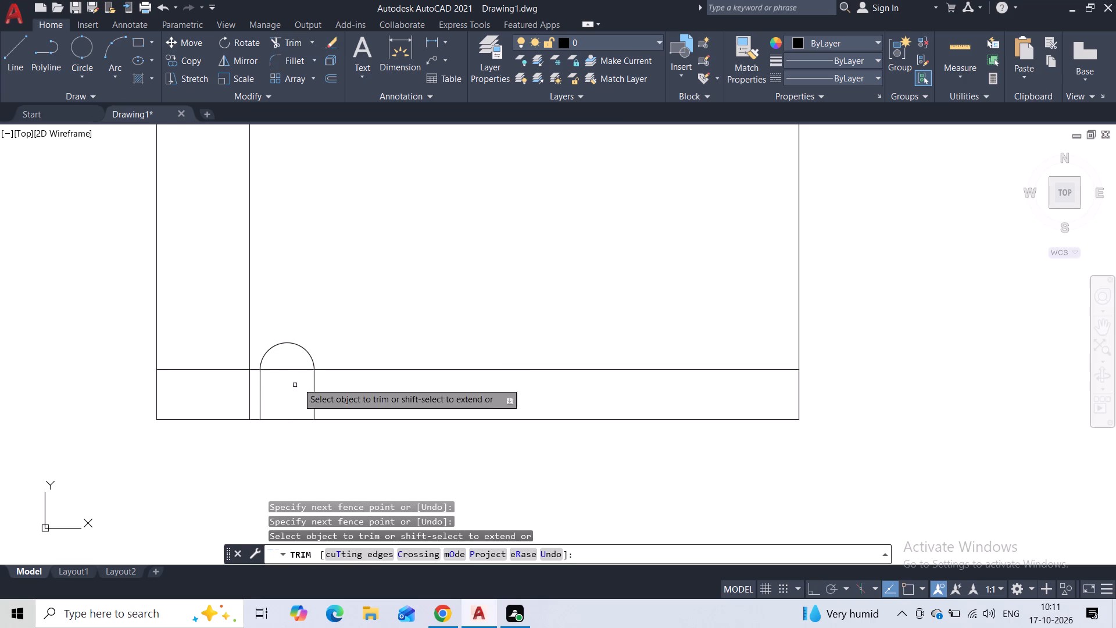
middle_click_drag(326, 327, 278, 238)
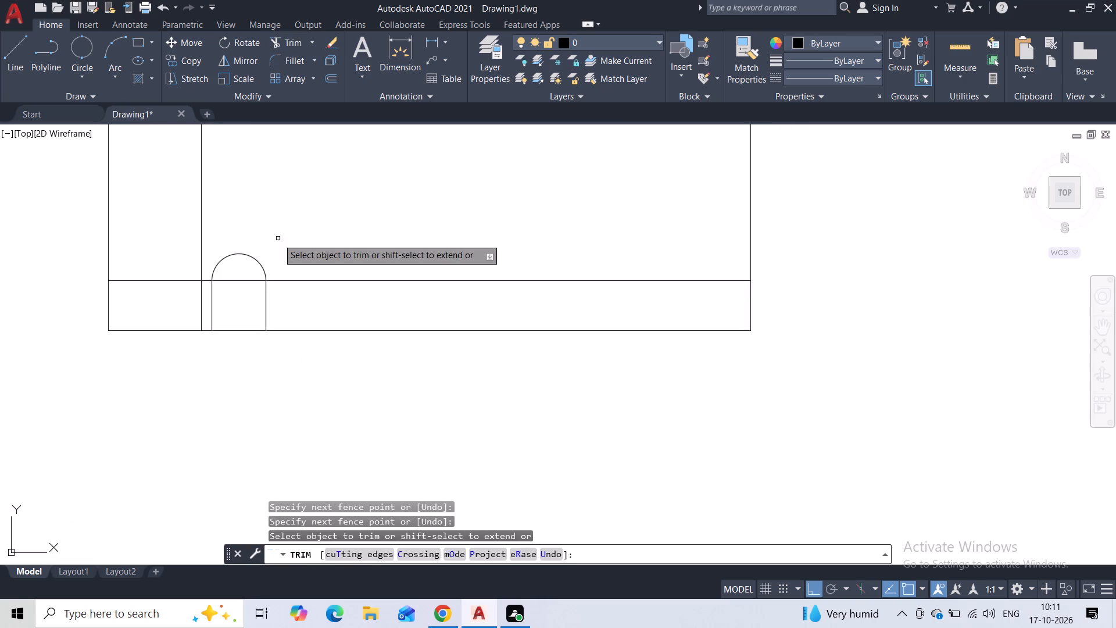
key("Escape")
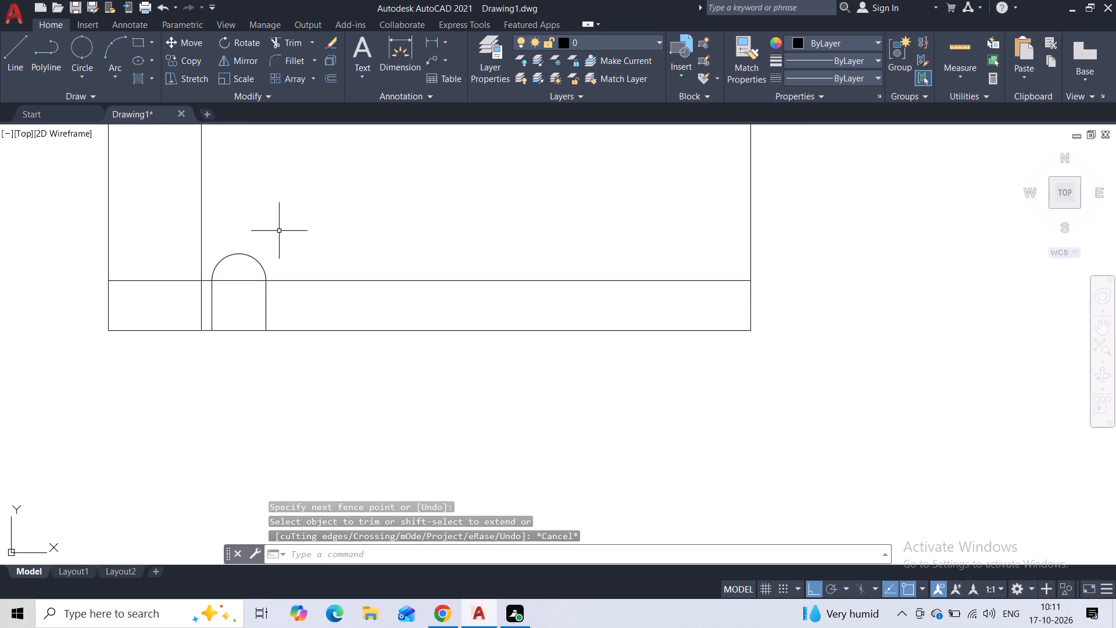
Join the arch and its two vertical side lines into a single polyline.
left_click(282, 229)
left_click(246, 276)
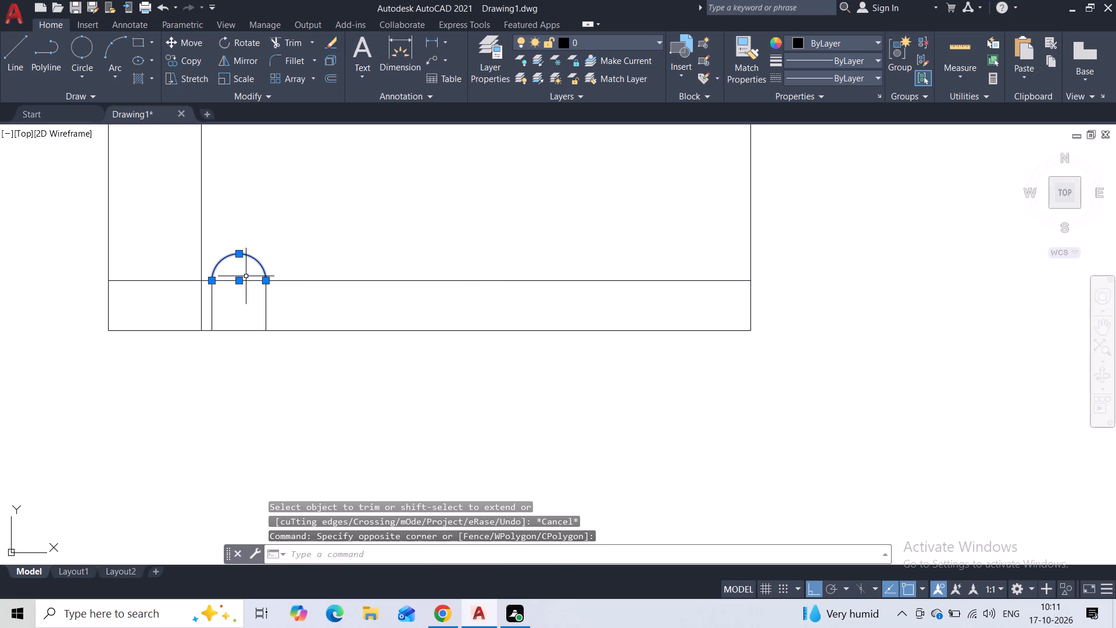
left_click(281, 310)
left_click(209, 309)
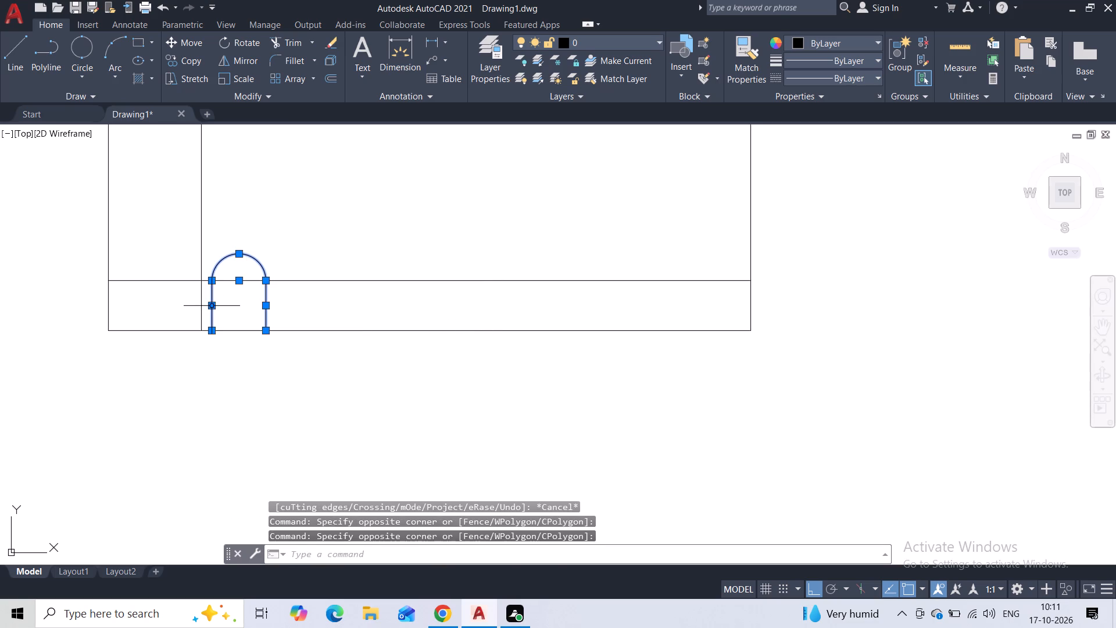
key("j")
key("Return")
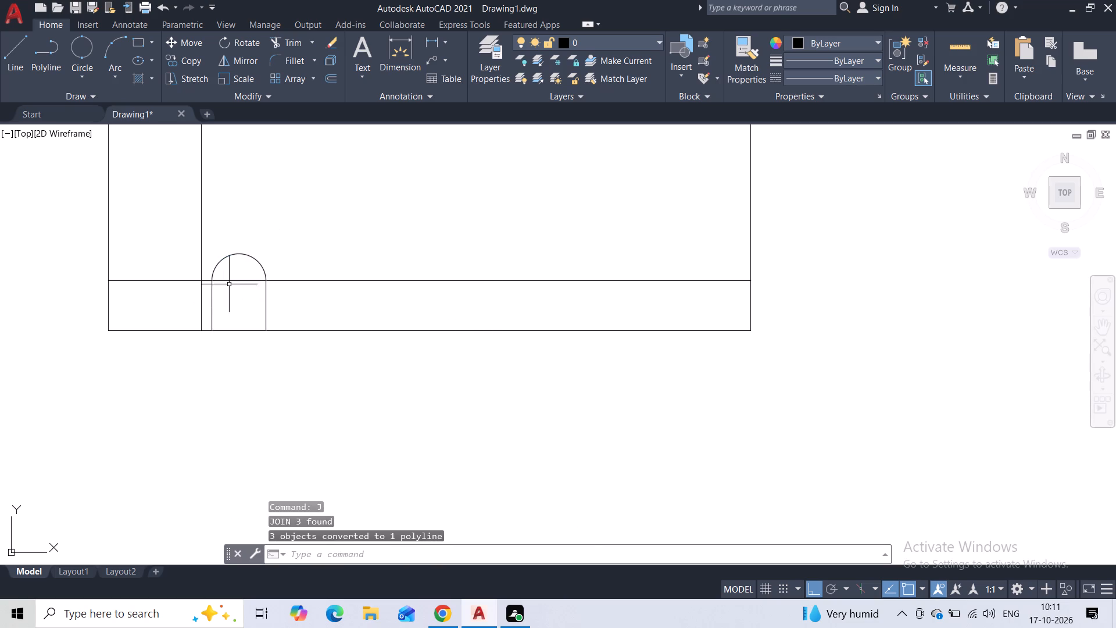
Offset the joined arch outline 2" to the outside.
left_click(288, 249)
left_click(252, 251)
left_click(248, 254)
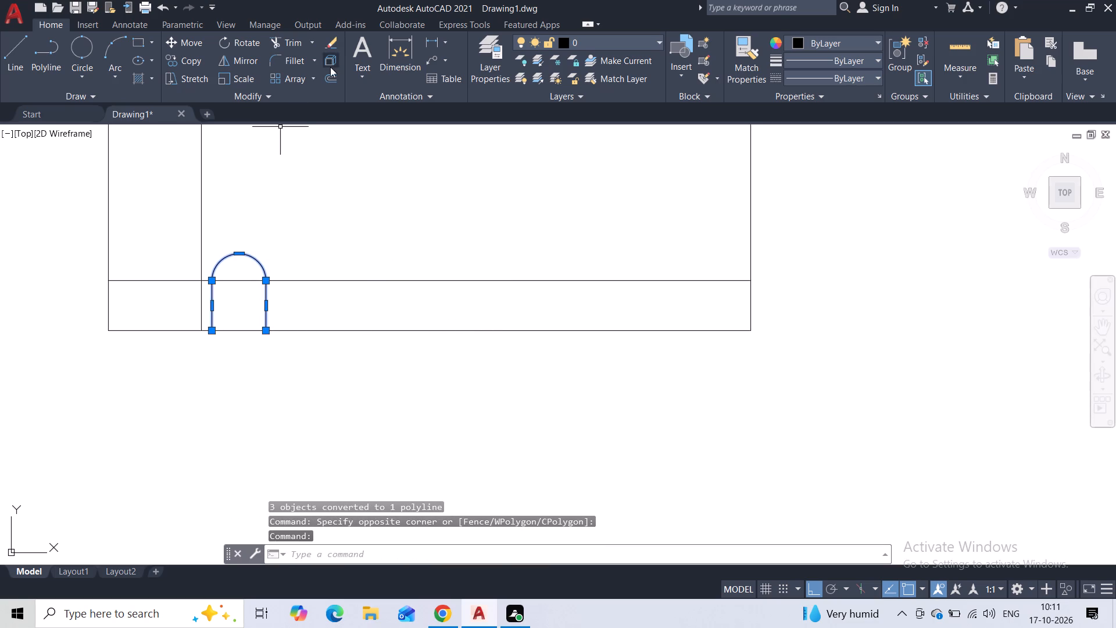
left_click(329, 76)
type("2\"")
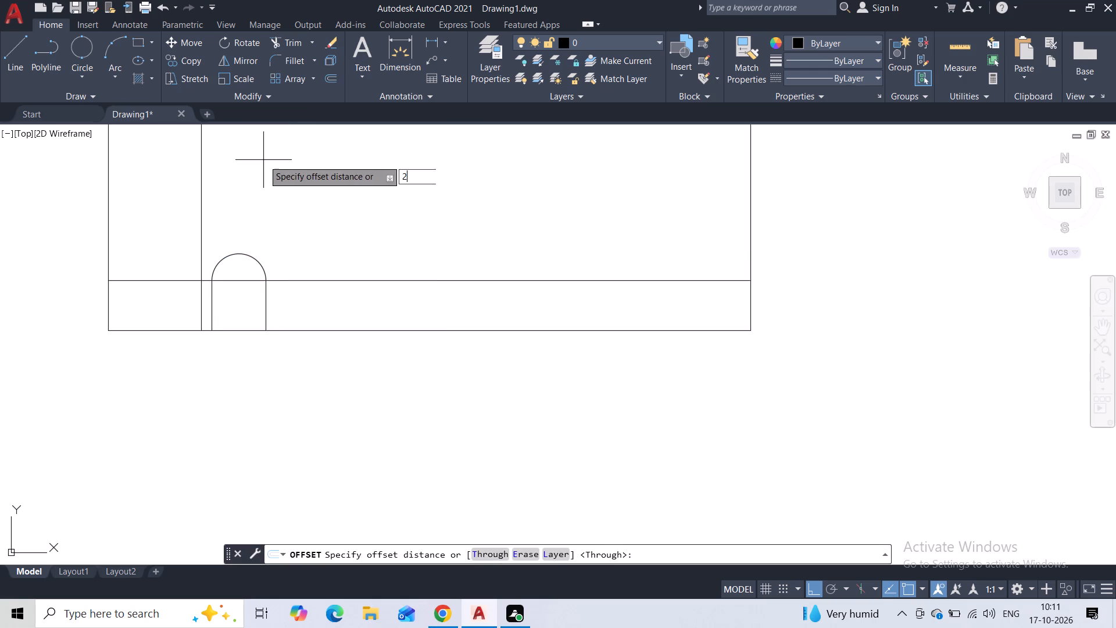
key("Return")
left_click(263, 179)
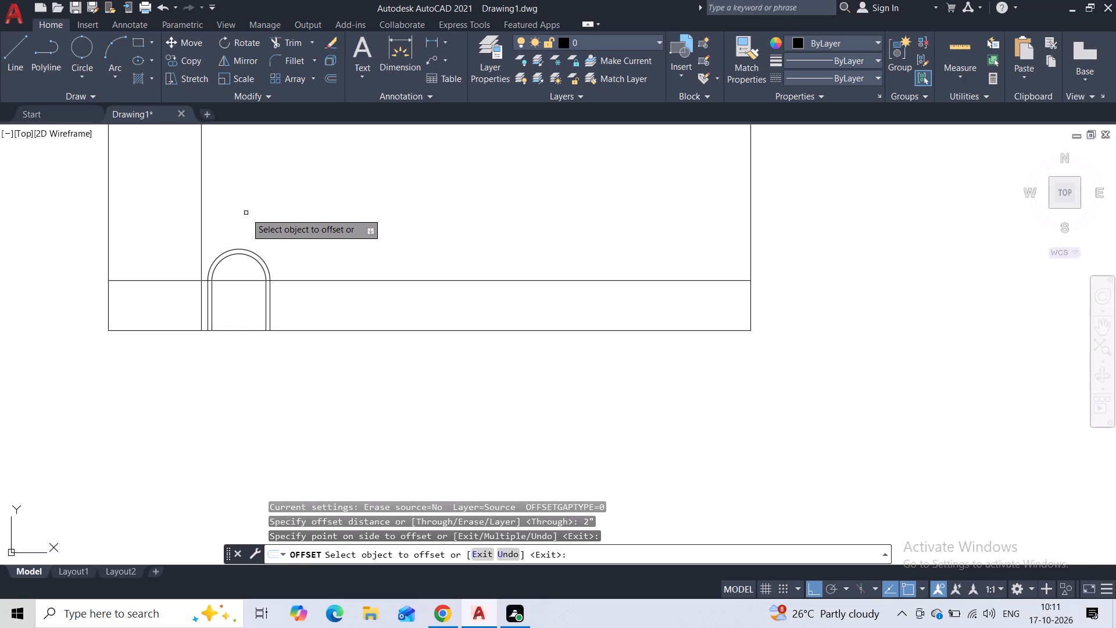
Draw a vertical line from the bottom edge between the inner vertical line and the outer arch outline, ending slightly above the strip's top line.
left_click(16, 60)
scroll(195, 311, "up", 4)
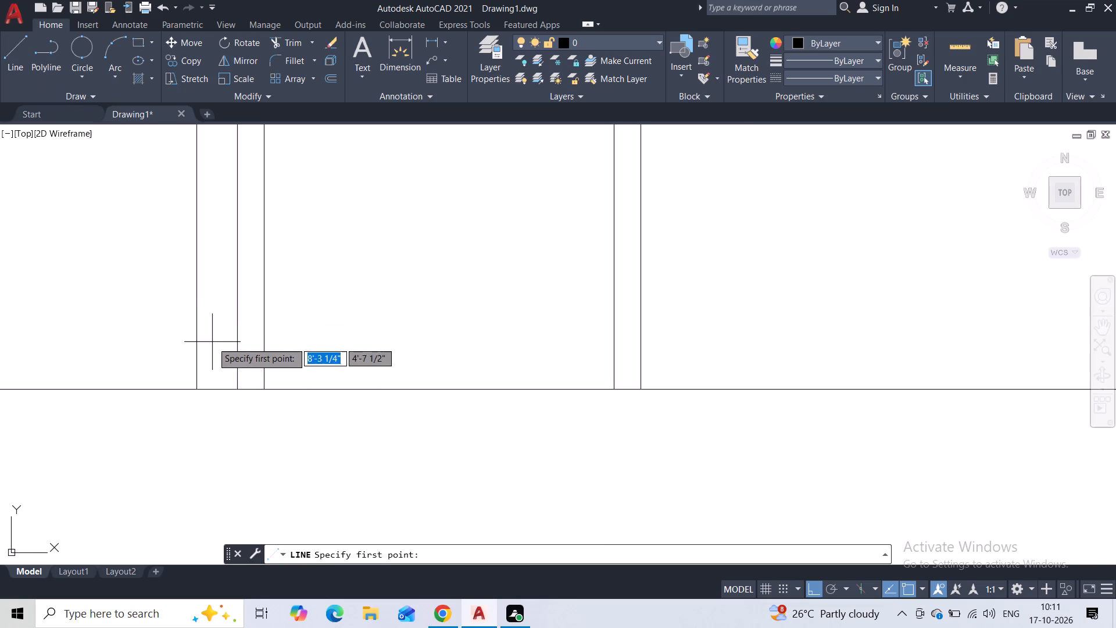
left_click(211, 389)
middle_click_drag(221, 266, 193, 473)
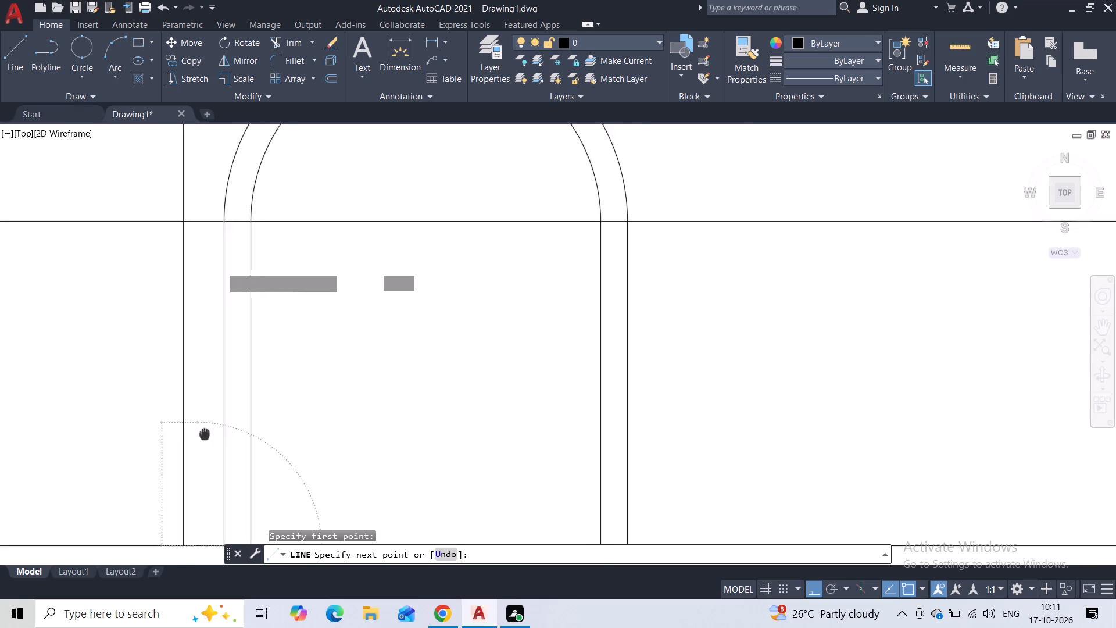
middle_click_drag(193, 473, 186, 490)
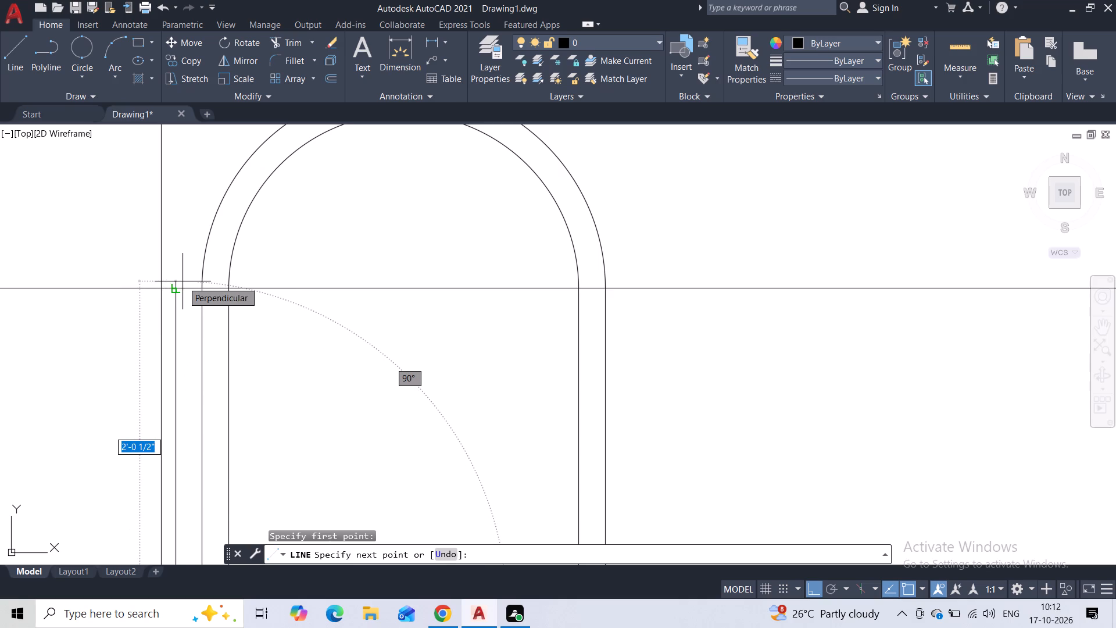
left_click(184, 263)
middle_click_drag(191, 222, 168, 288)
key("Escape")
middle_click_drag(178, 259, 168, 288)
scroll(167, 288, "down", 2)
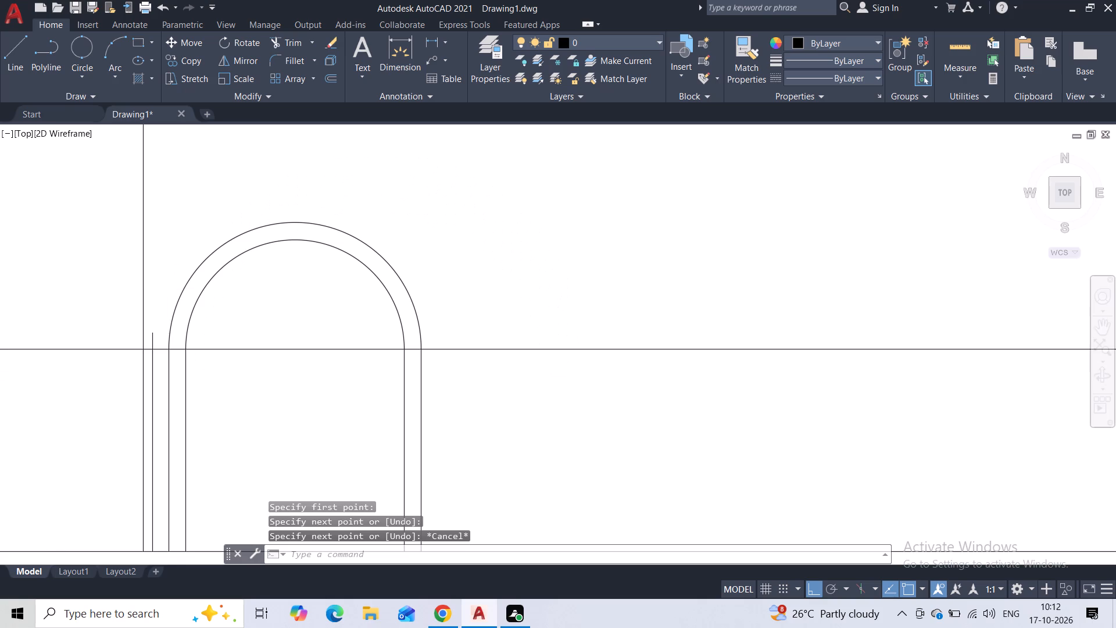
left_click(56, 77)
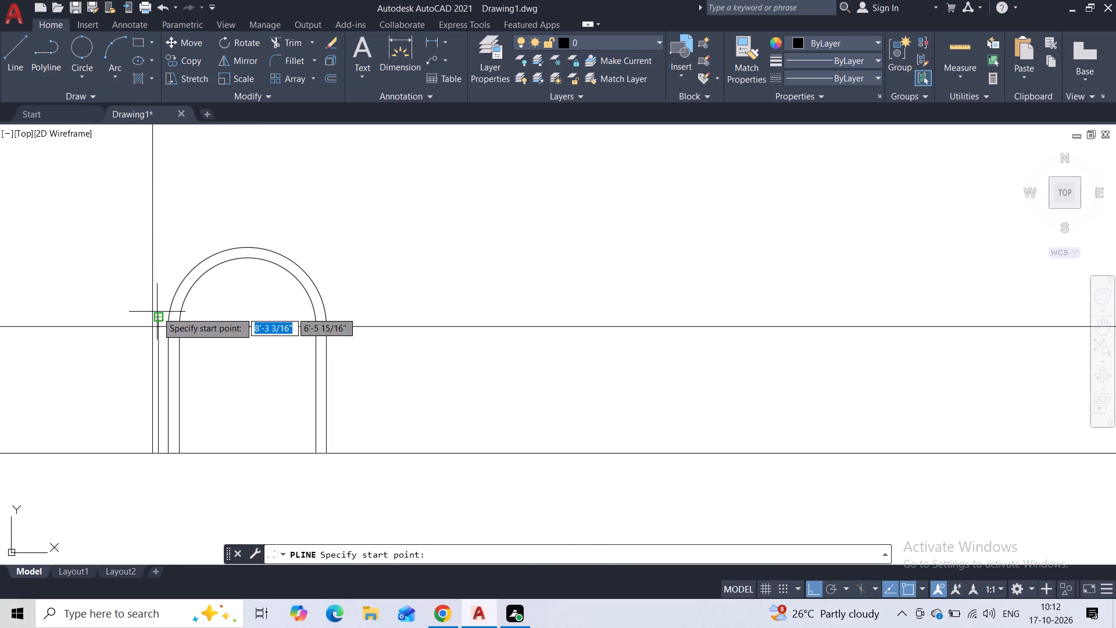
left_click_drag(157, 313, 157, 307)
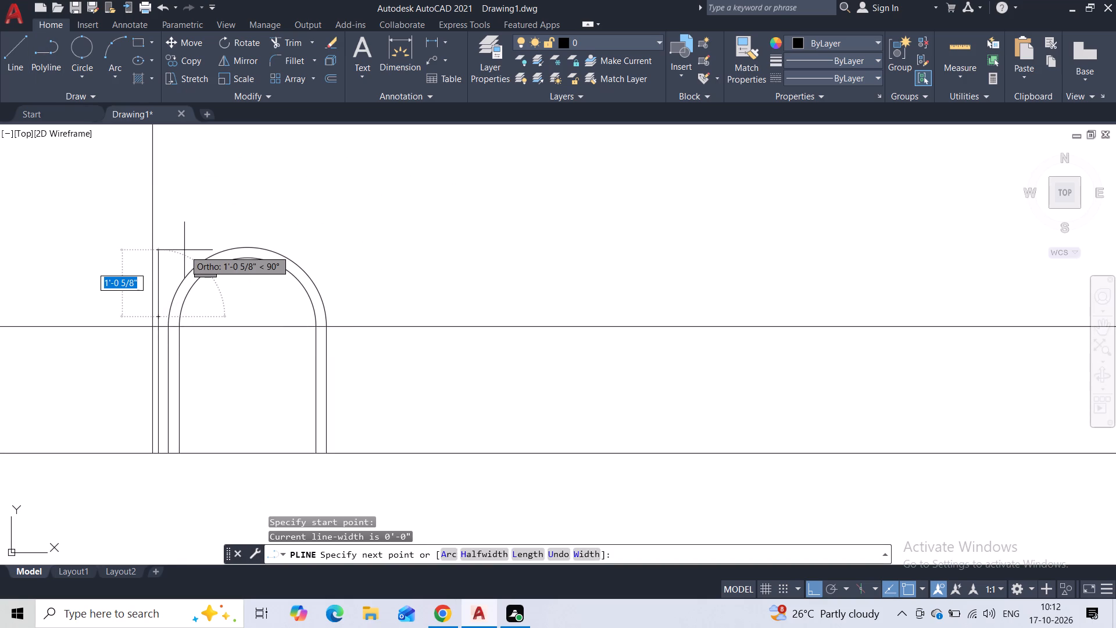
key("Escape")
Draw a short vertical line just above the upper-left shoulder of the outer arch.
left_click(27, 69)
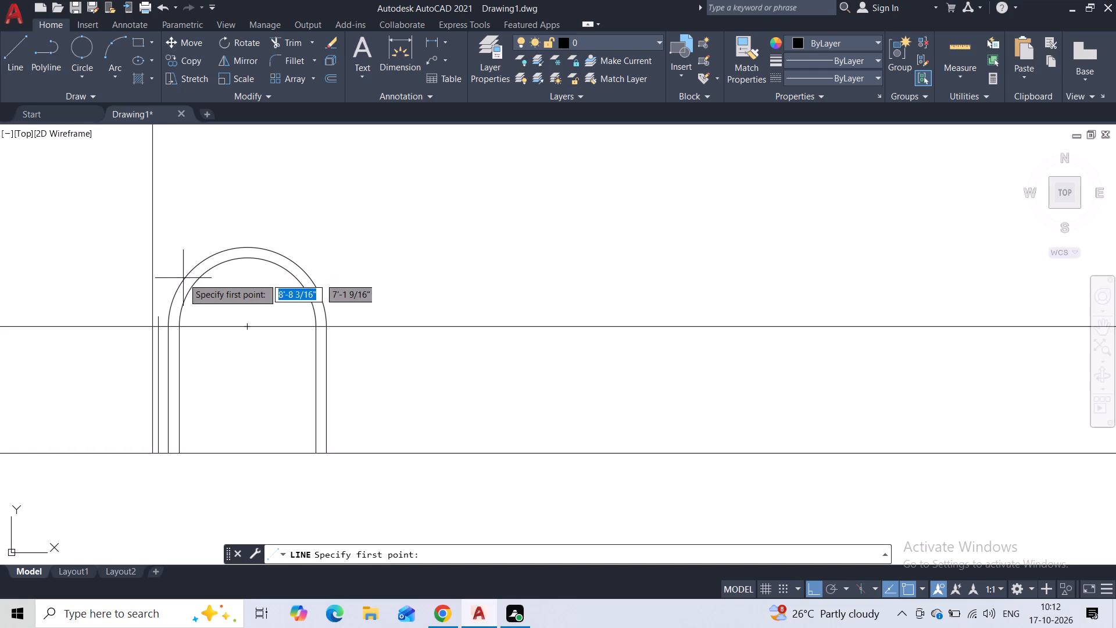
left_click(181, 238)
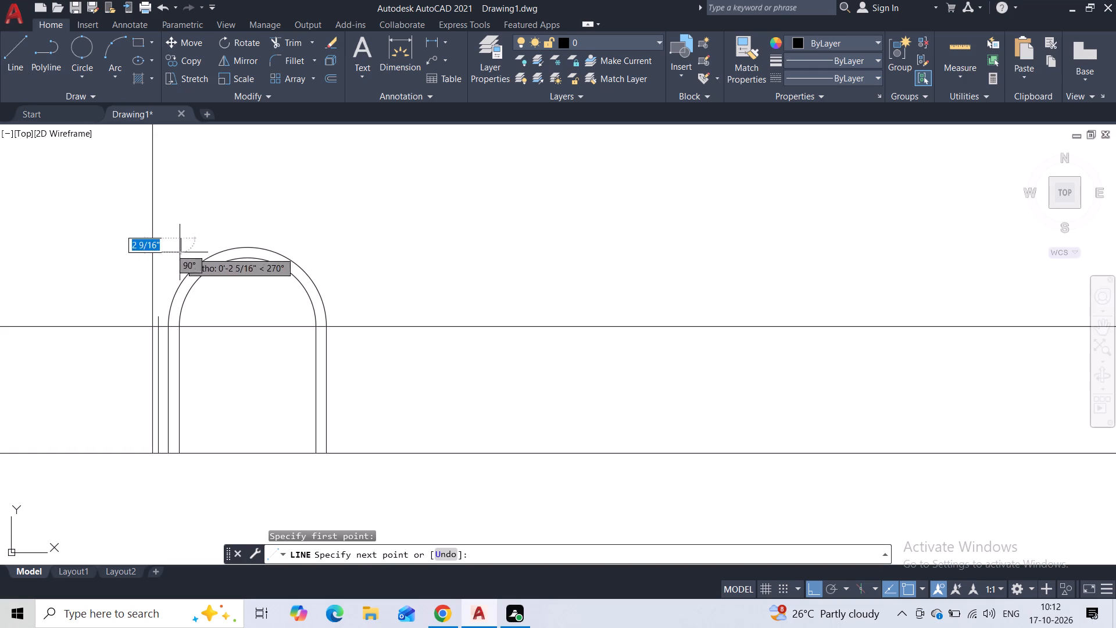
left_click(179, 258)
key("Escape")
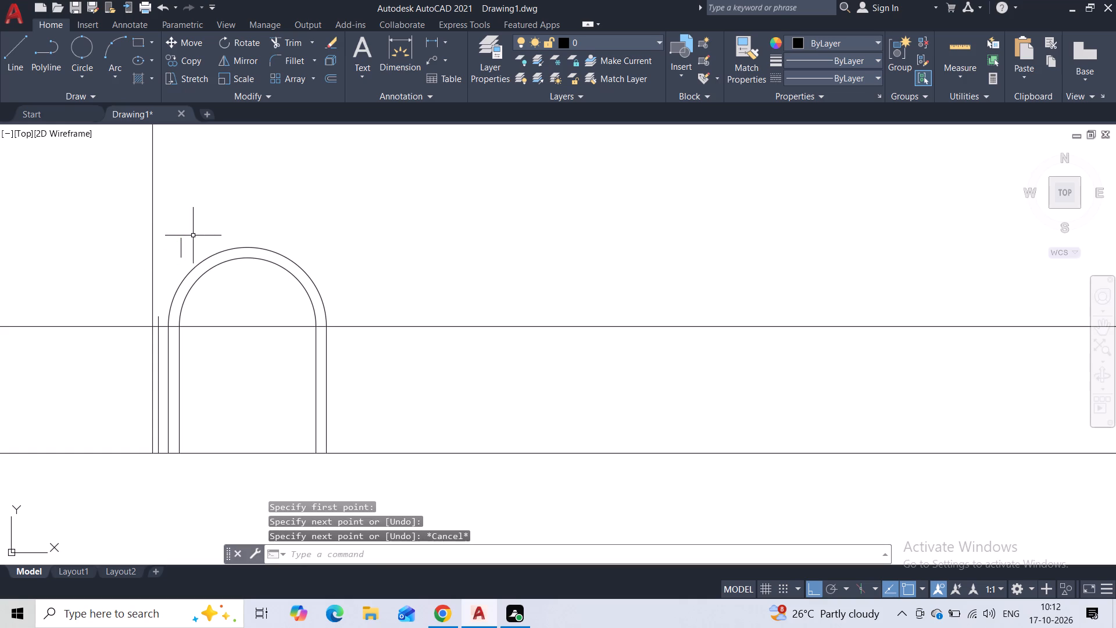
From the short line's top, draw a horizontal line about 2'-5" over the arch, stepping down and outward at its right end.
key("space")
left_click(181, 239)
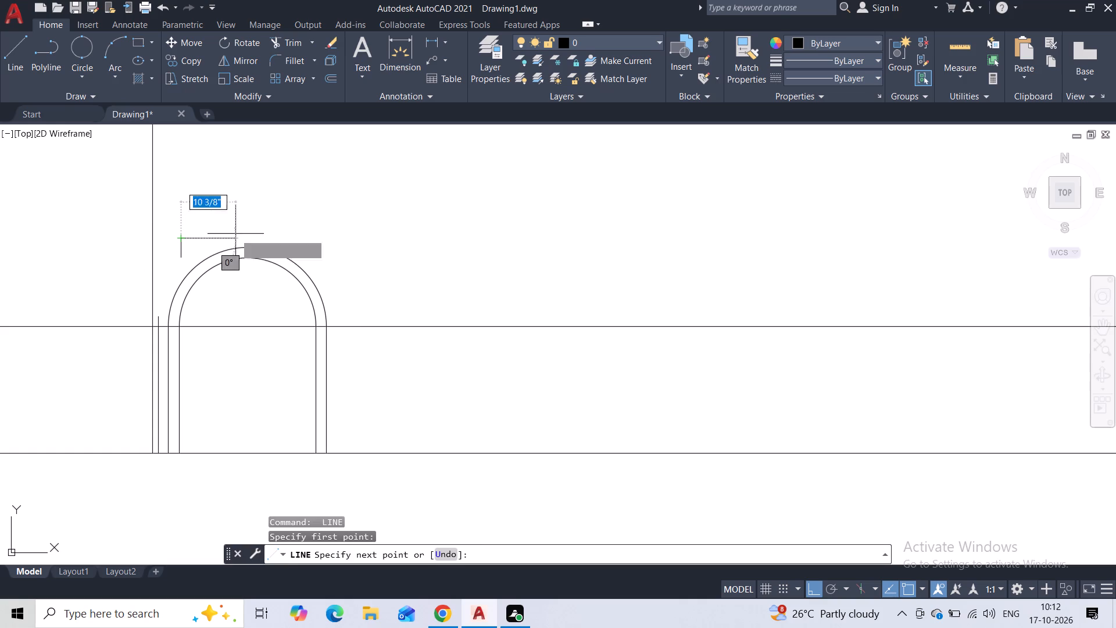
left_click(332, 233)
left_click(332, 255)
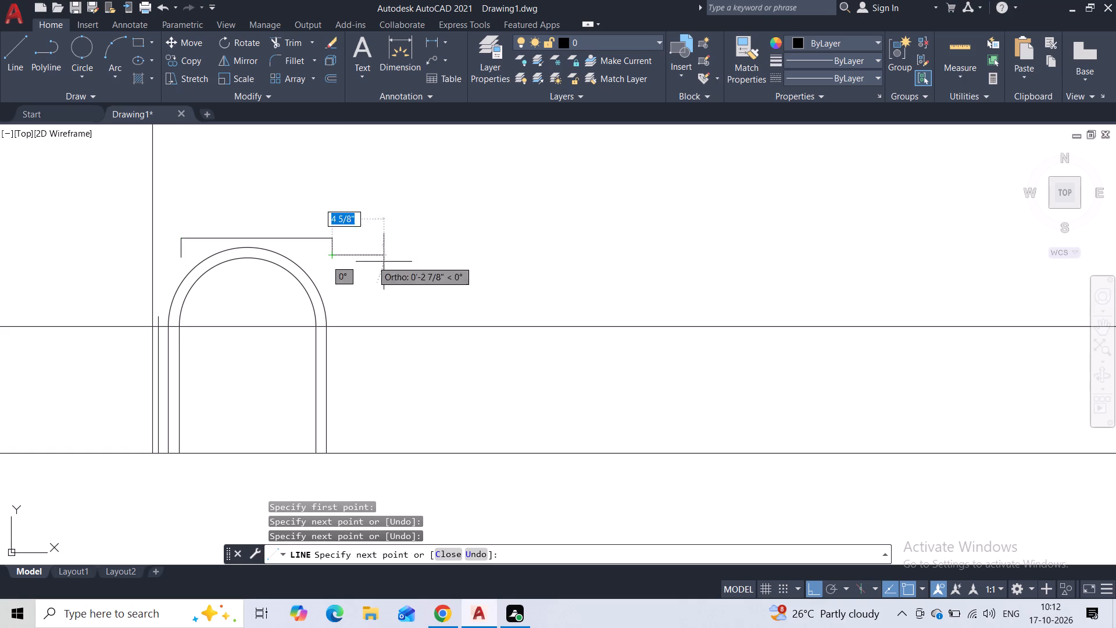
left_click(345, 266)
key("Escape")
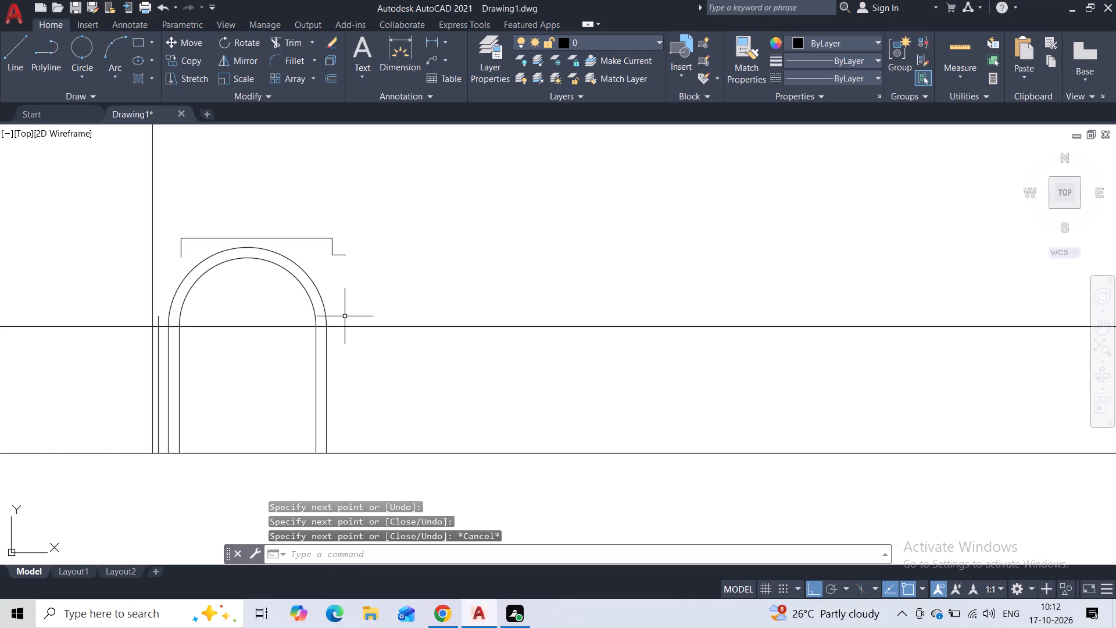
Draw a two-point circle about 2'-9" in diameter, running horizontally from the top end of the vertical line beside the arch.
middle_click_drag(345, 316, 319, 235)
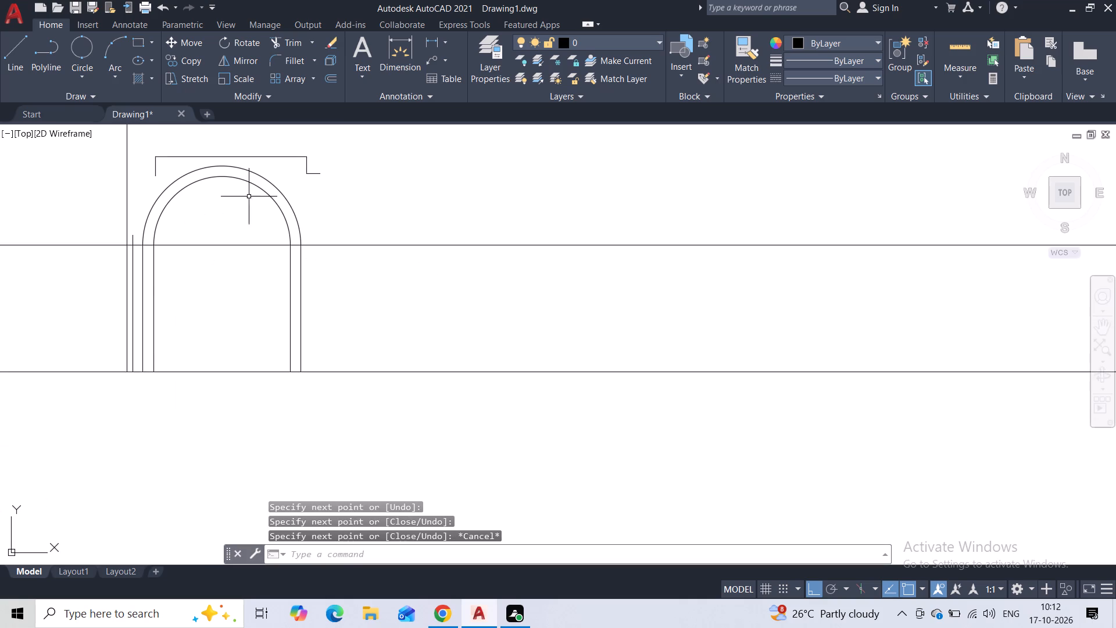
left_click(82, 73)
left_click(120, 170)
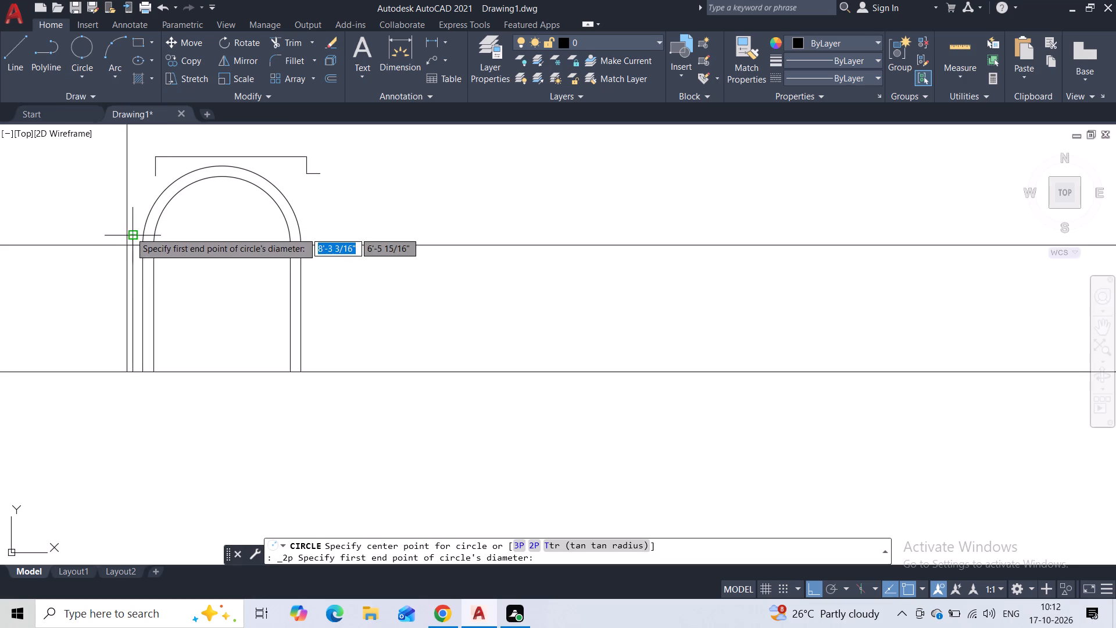
left_click(130, 232)
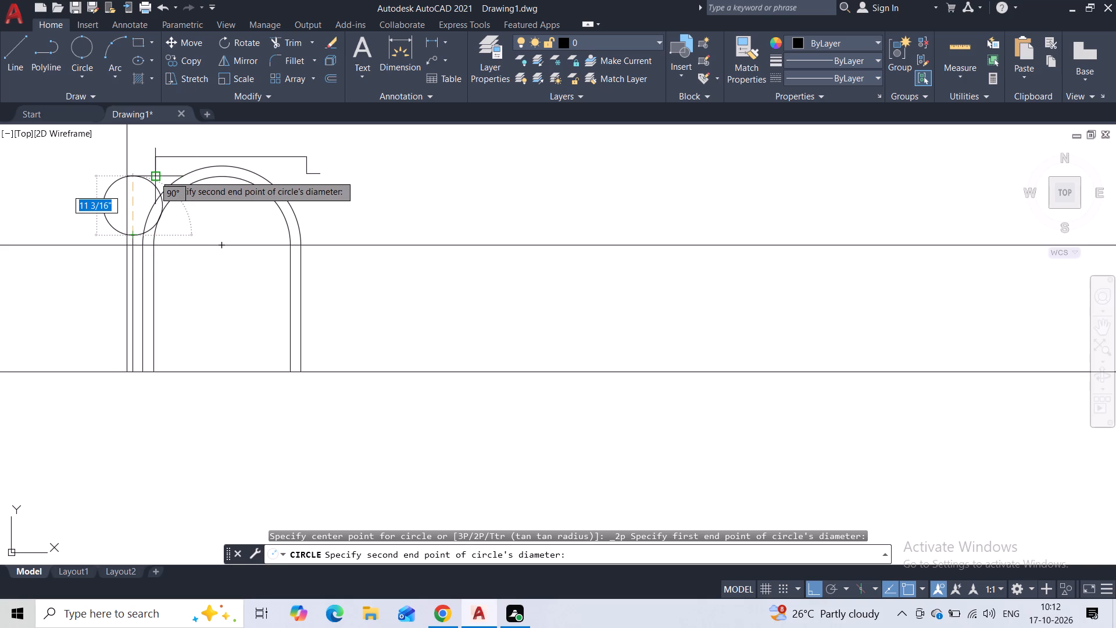
scroll(155, 175, "up", 2)
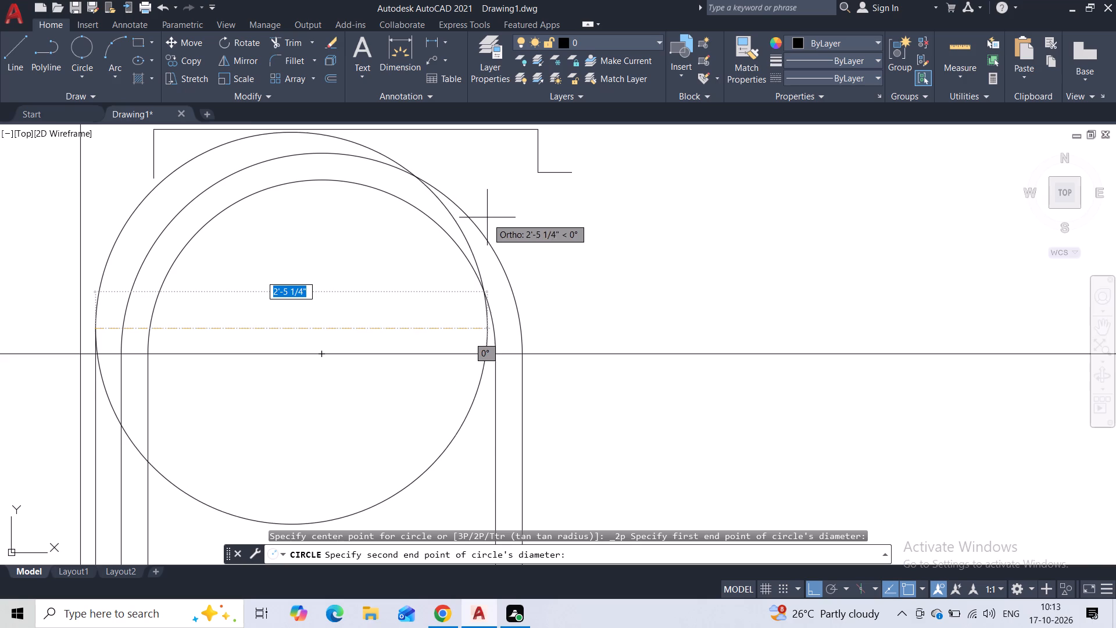
left_click(535, 221)
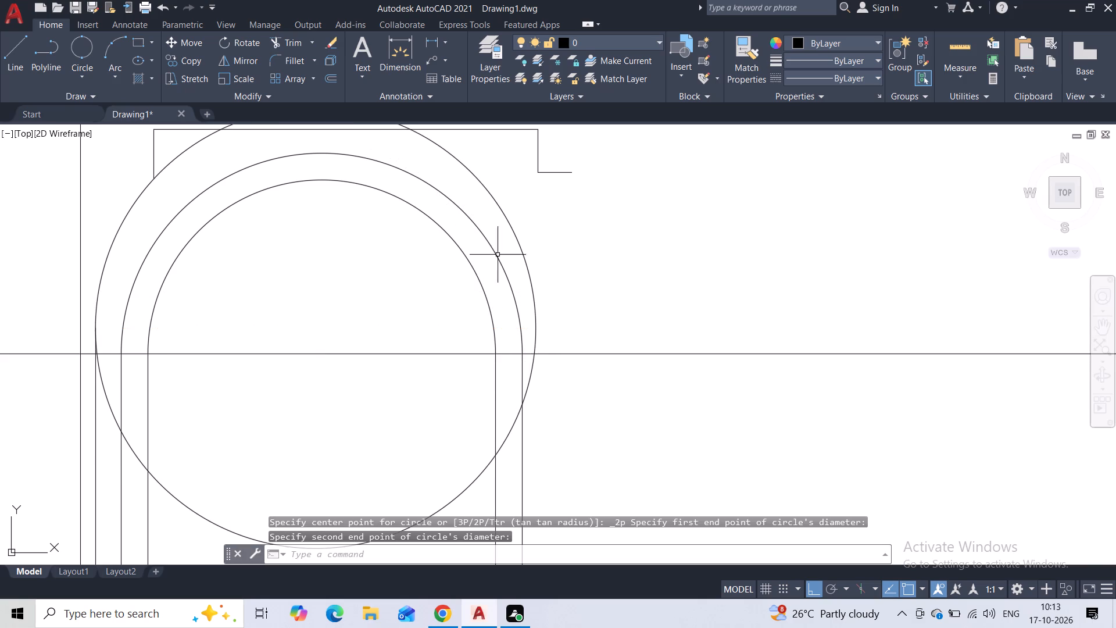
Extend the short vertical line at the cap outline's left end down to the new circle.
scroll(171, 201, "up", 1)
middle_click_drag(171, 201, 176, 243)
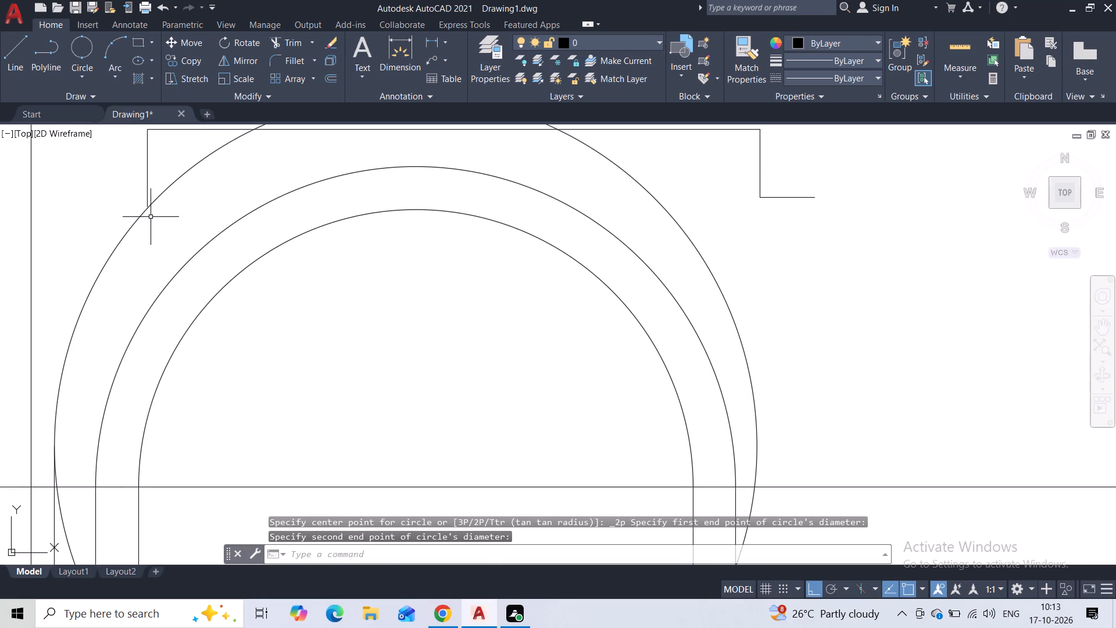
scroll(150, 216, "up", 4)
middle_click_drag(141, 202, 184, 291)
scroll(160, 251, "up", 5)
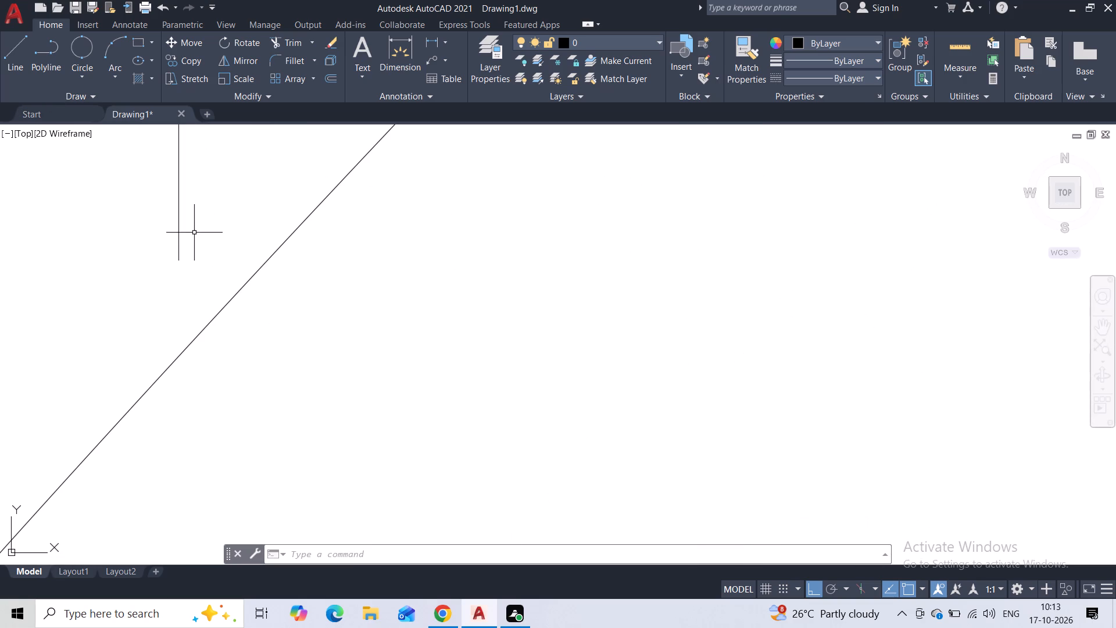
key("e")
key("x")
left_click(233, 267)
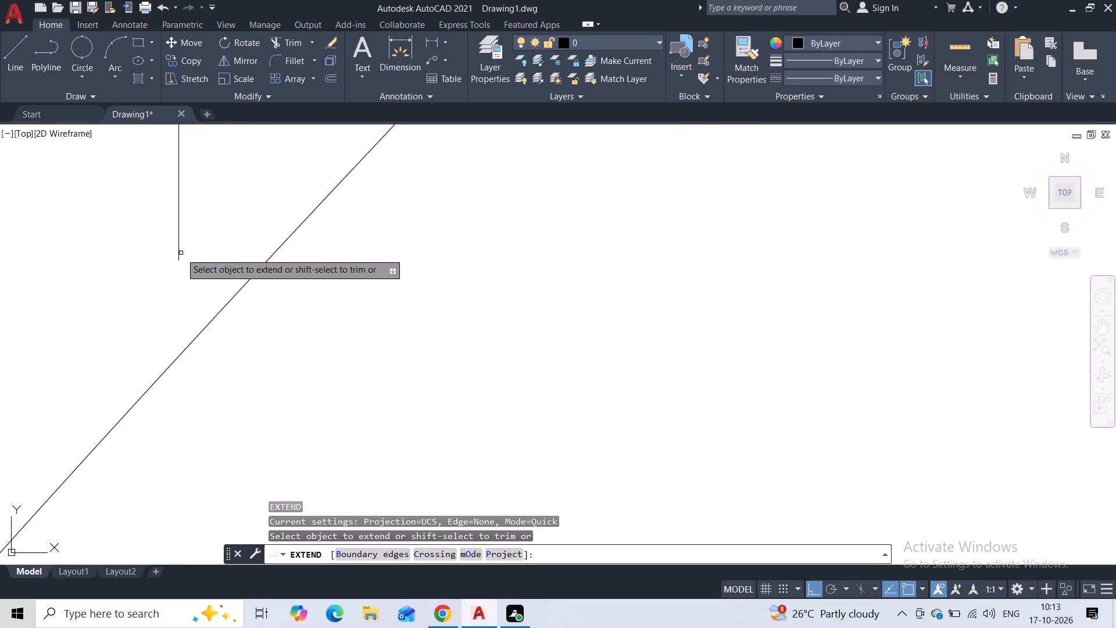
left_click(179, 254)
key("Escape")
Trim the circle inside the cap outline's left corner and its lower-left portion as far as the outer arch outline.
scroll(194, 249, "down", 3)
scroll(256, 264, "down", 3)
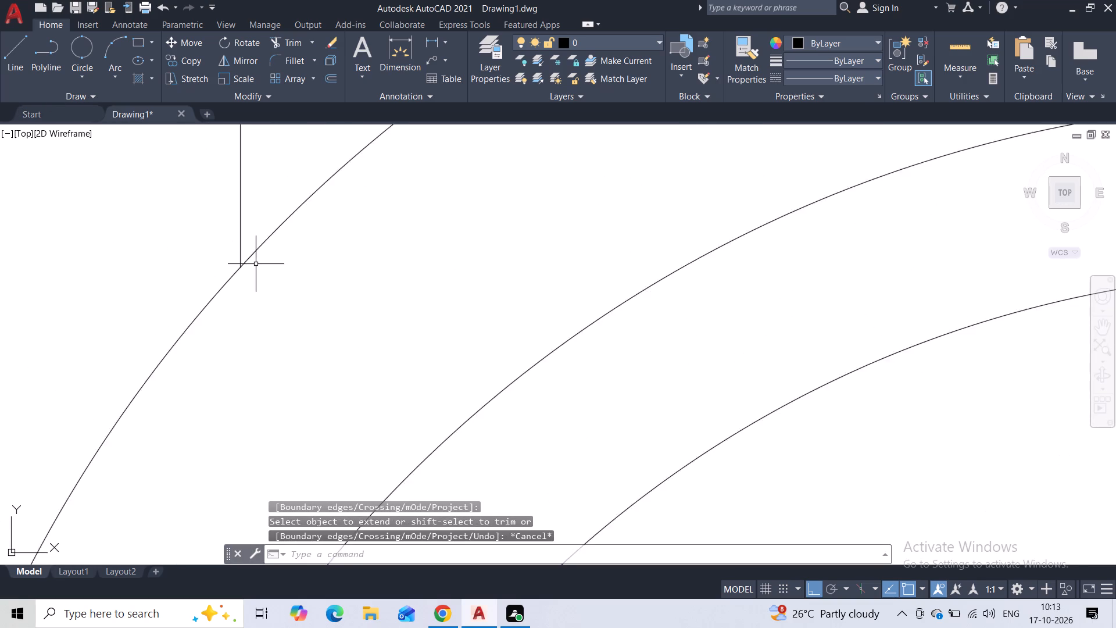
scroll(256, 264, "down", 3)
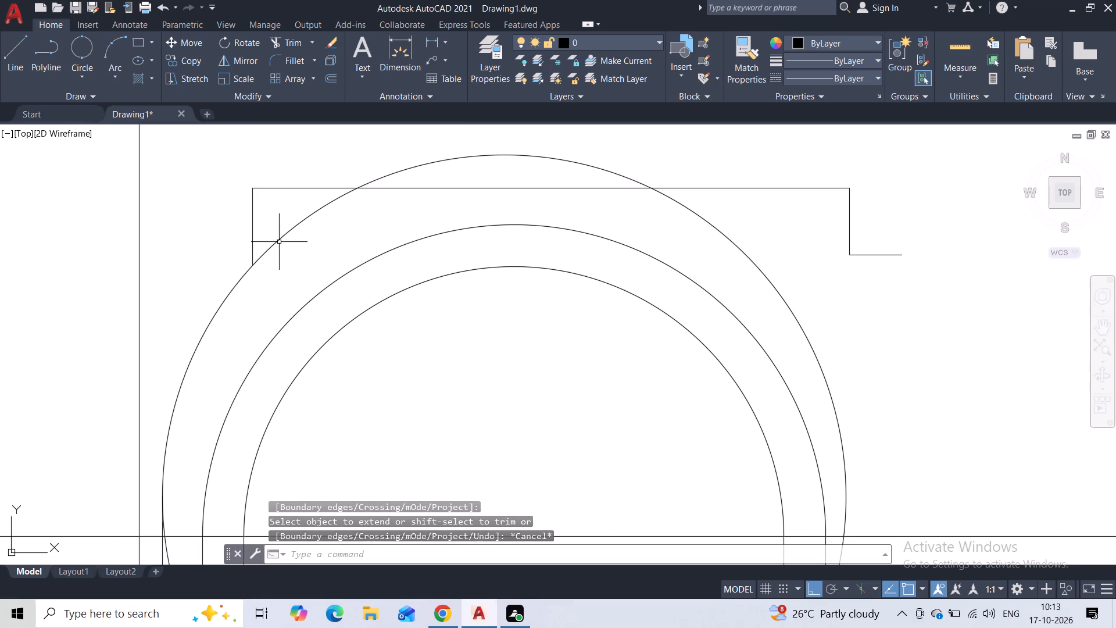
left_click(281, 46)
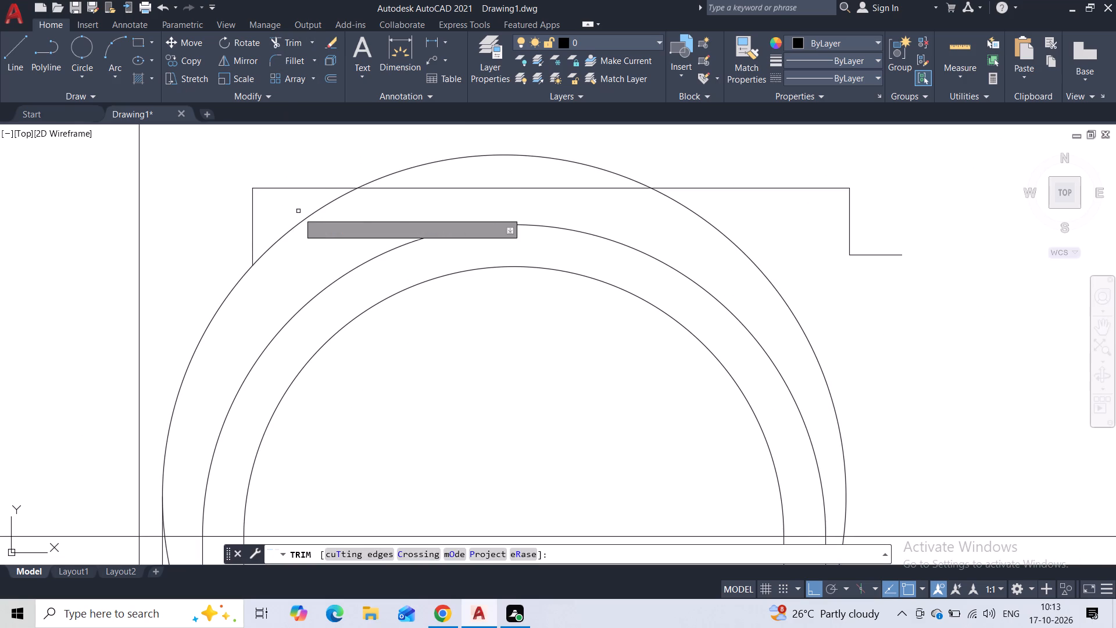
left_click_drag(294, 218, 302, 245)
scroll(301, 250, "down", 2)
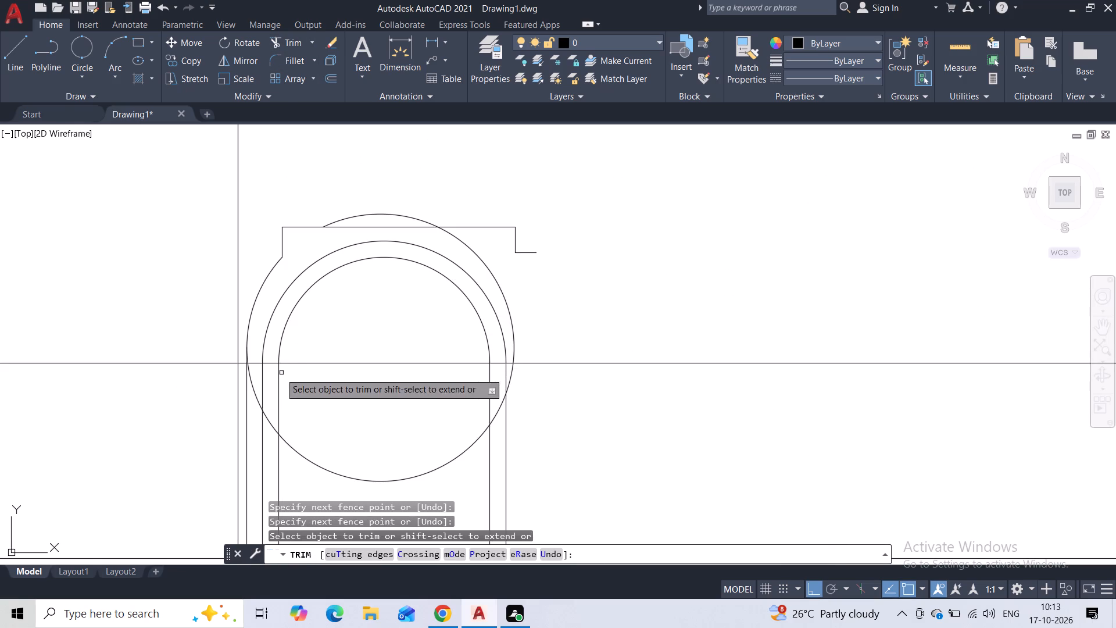
scroll(241, 377, "up", 6)
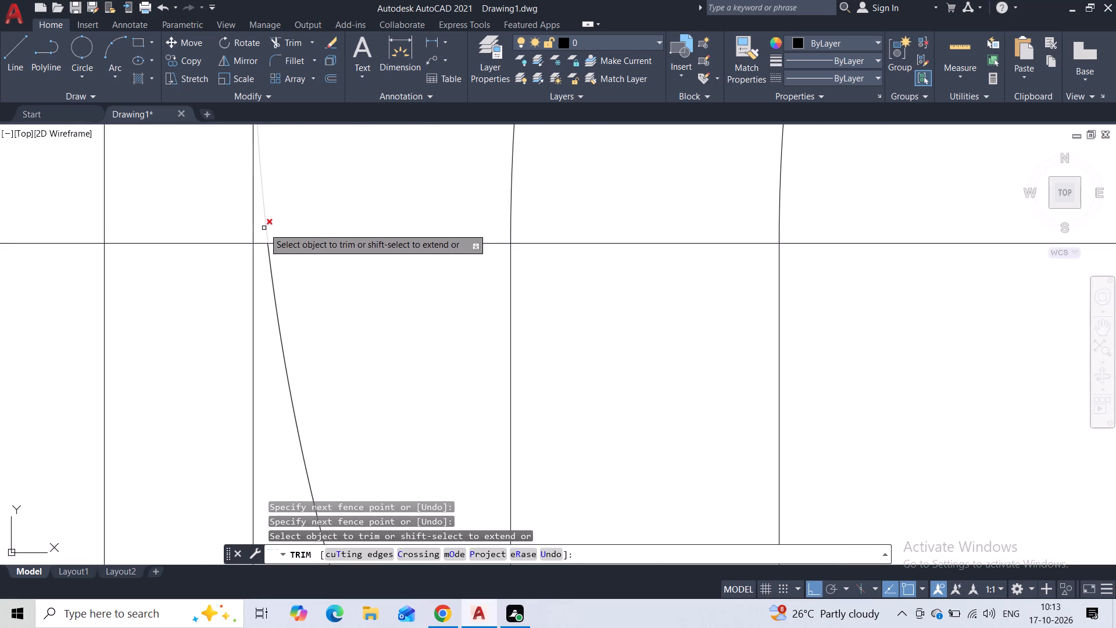
left_click(264, 224)
left_click(275, 282)
left_click_drag(274, 283, 268, 305)
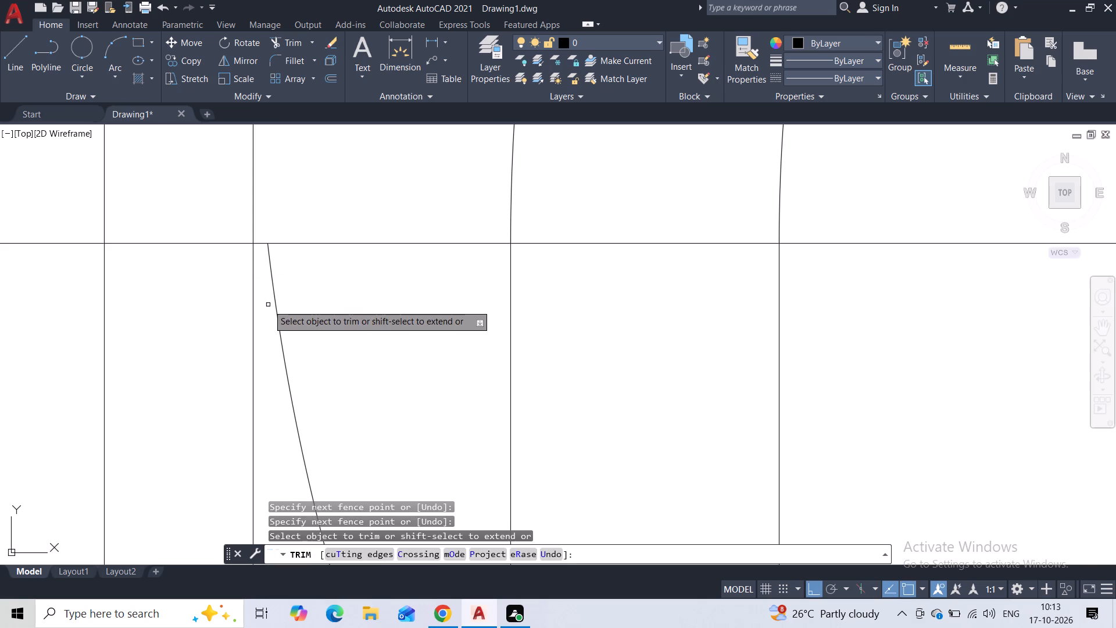
left_click_drag(288, 291, 266, 336)
Trim away the circle's remaining bottom, right and top portions, keeping only the left arc that meets the cap outline.
scroll(276, 332, "down", 3)
scroll(399, 380, "down", 1)
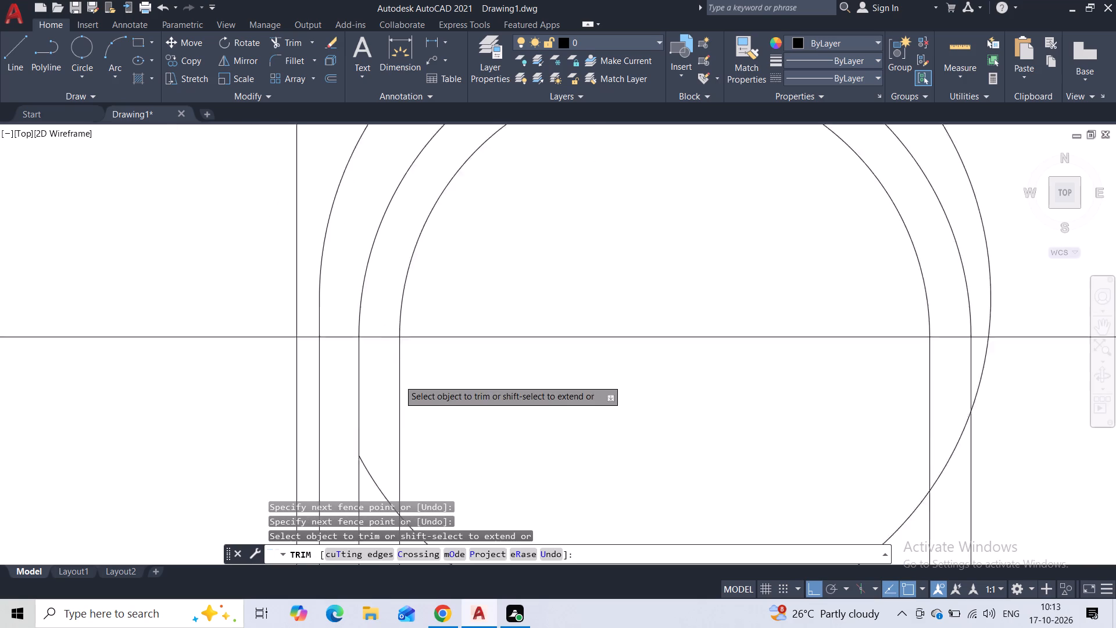
scroll(399, 380, "down", 1)
middle_click_drag(437, 401, 295, 302)
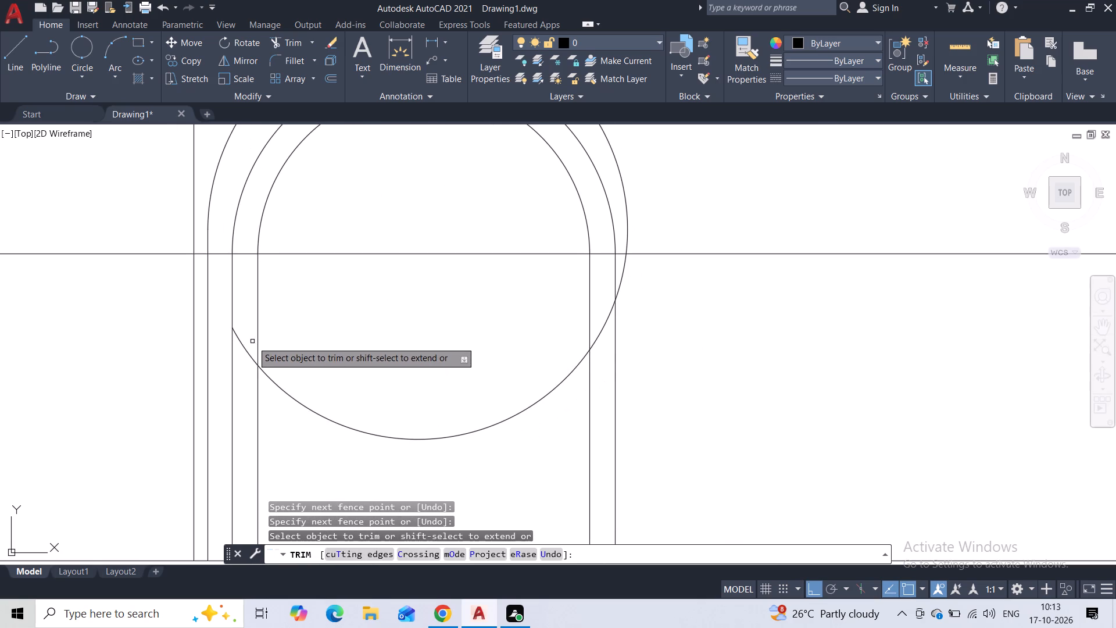
left_click_drag(251, 341, 246, 363)
left_click_drag(325, 377, 326, 434)
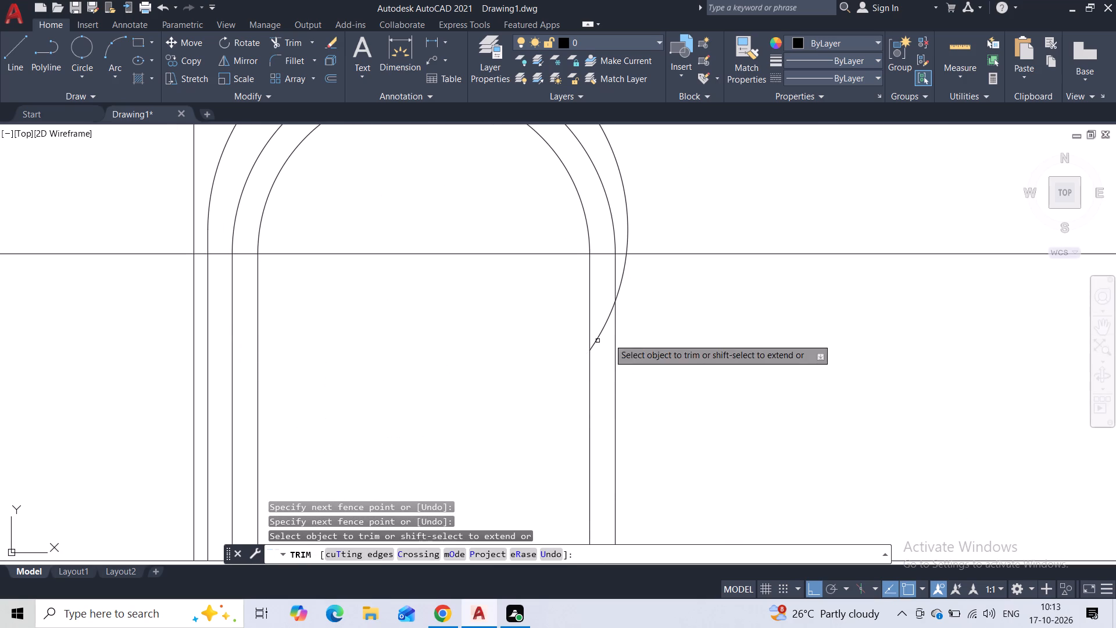
left_click_drag(597, 320, 599, 349)
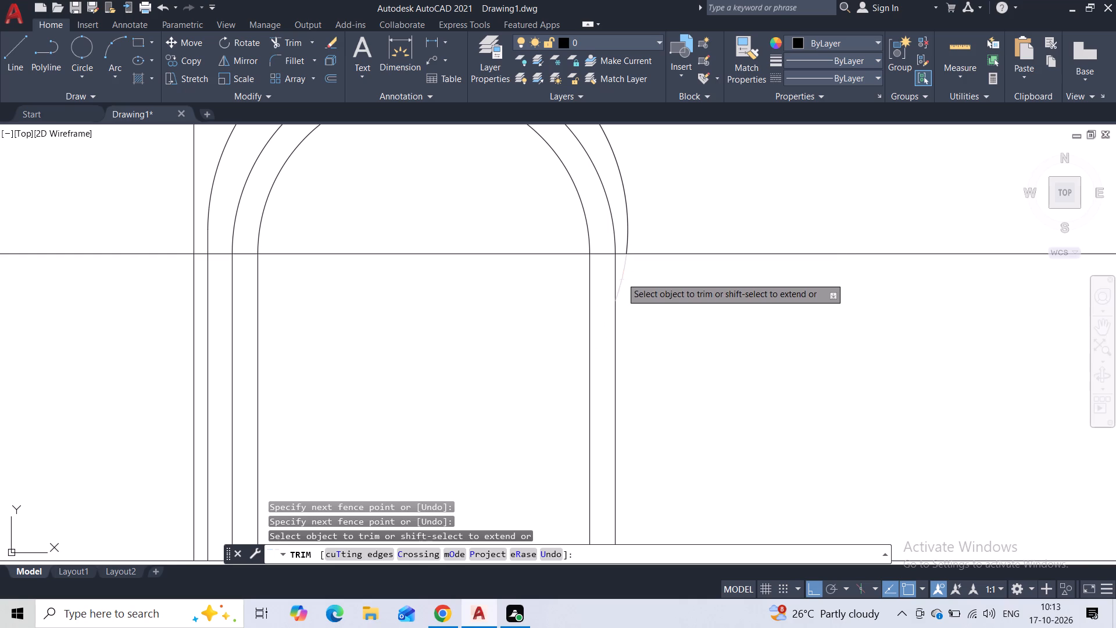
left_click(621, 277)
left_click(627, 244)
middle_click_drag(519, 205, 517, 322)
scroll(460, 312, "down", 1)
scroll(571, 297, "down", 1)
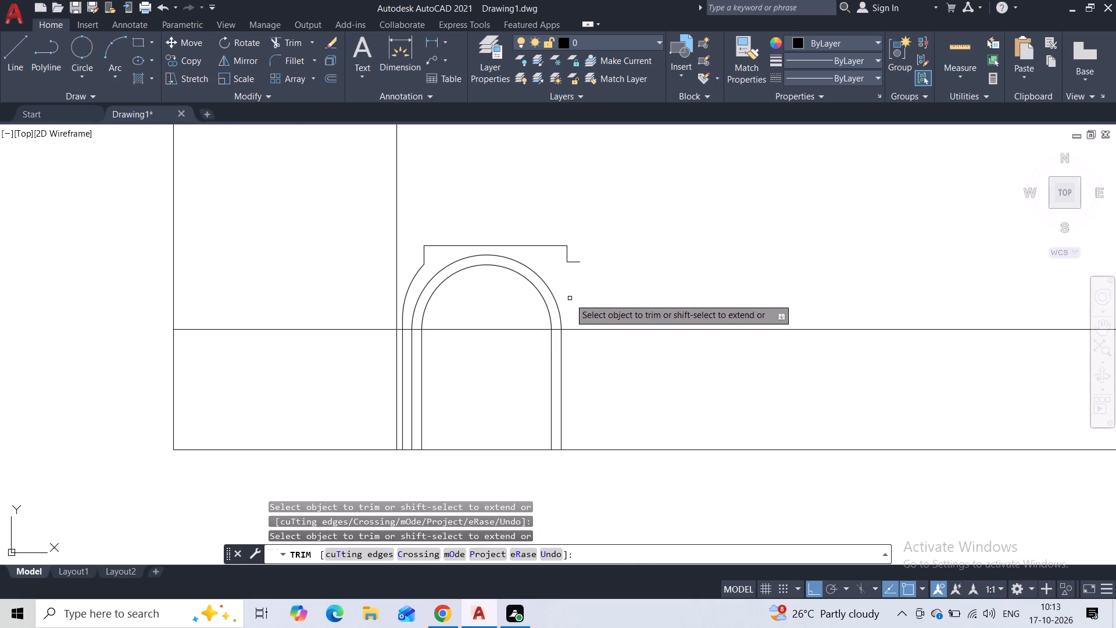
key("Escape")
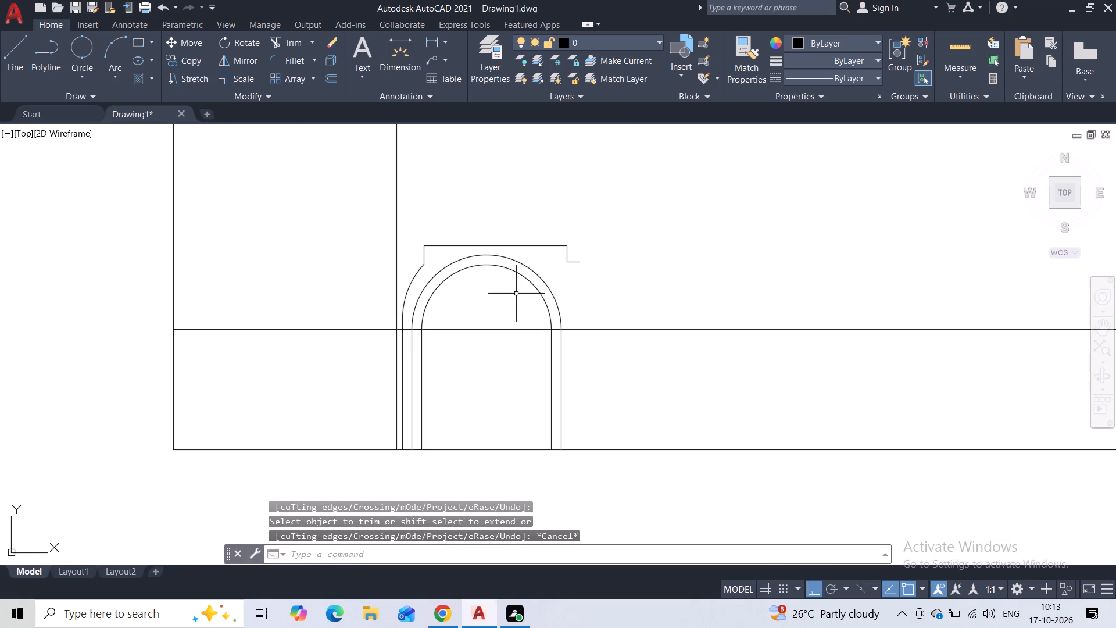
Draw a short vertical line down from the cap's top line, slightly inside its right end and level with the lower step.
left_click(26, 53)
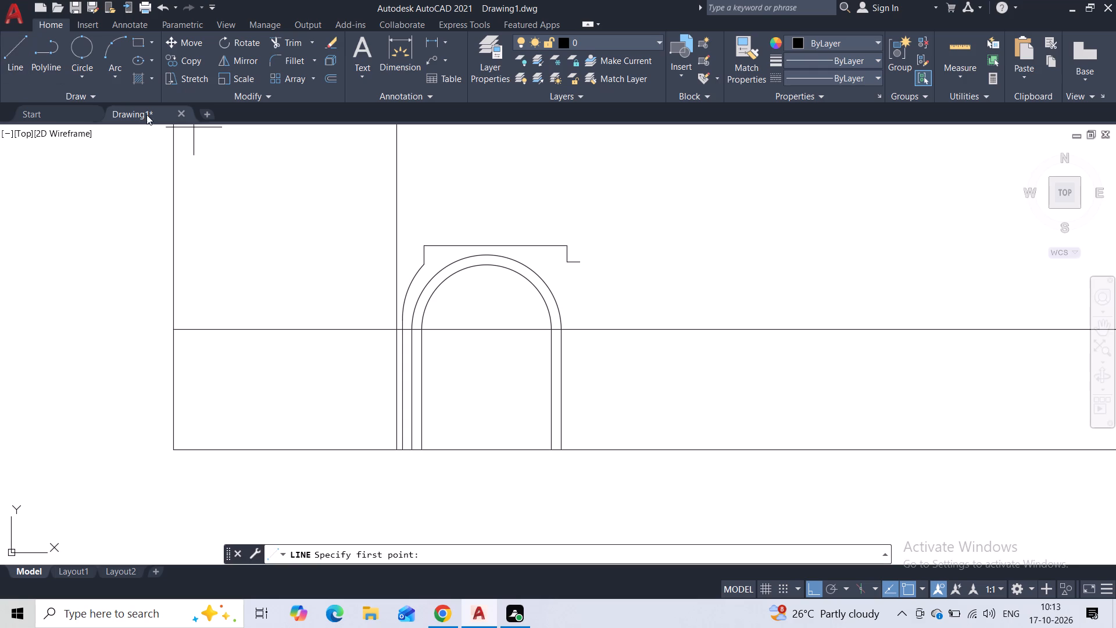
scroll(558, 250, "up", 2)
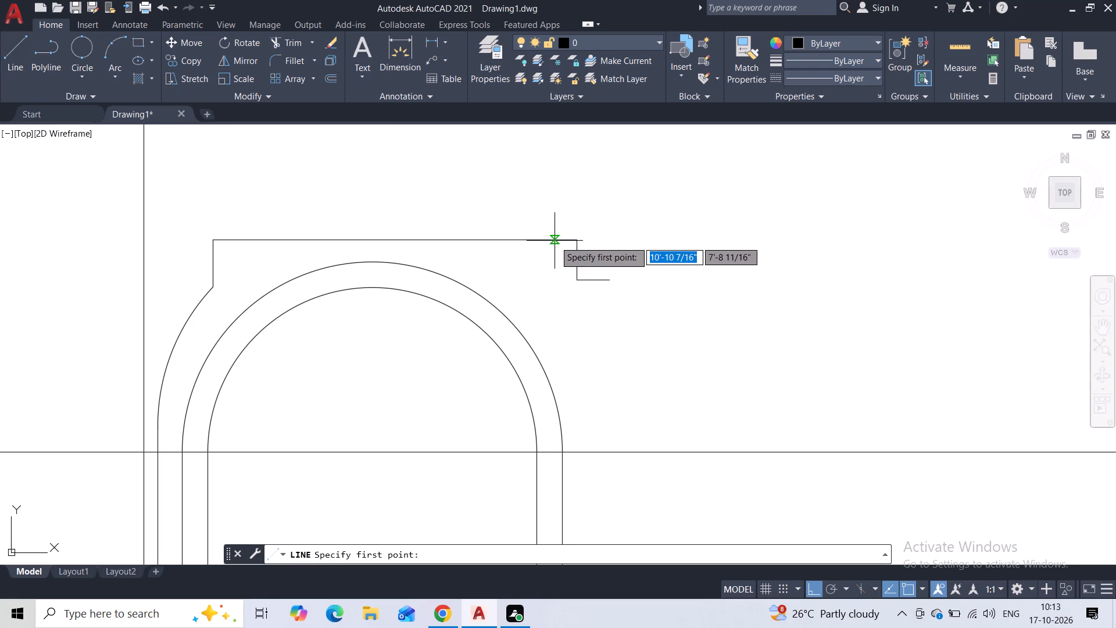
left_click(555, 241)
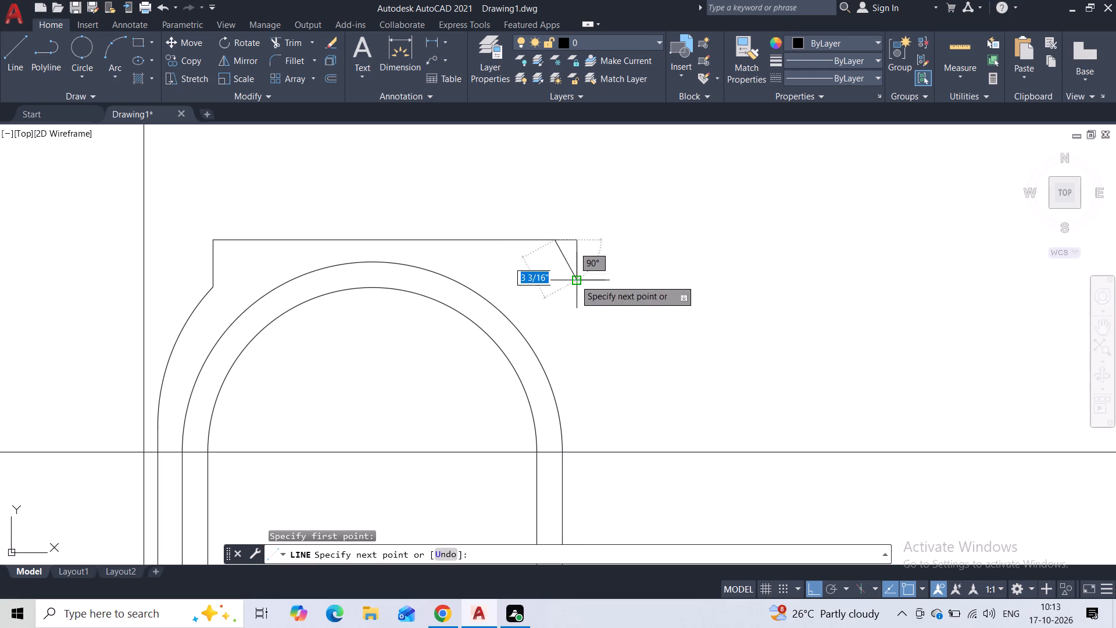
left_click(553, 281)
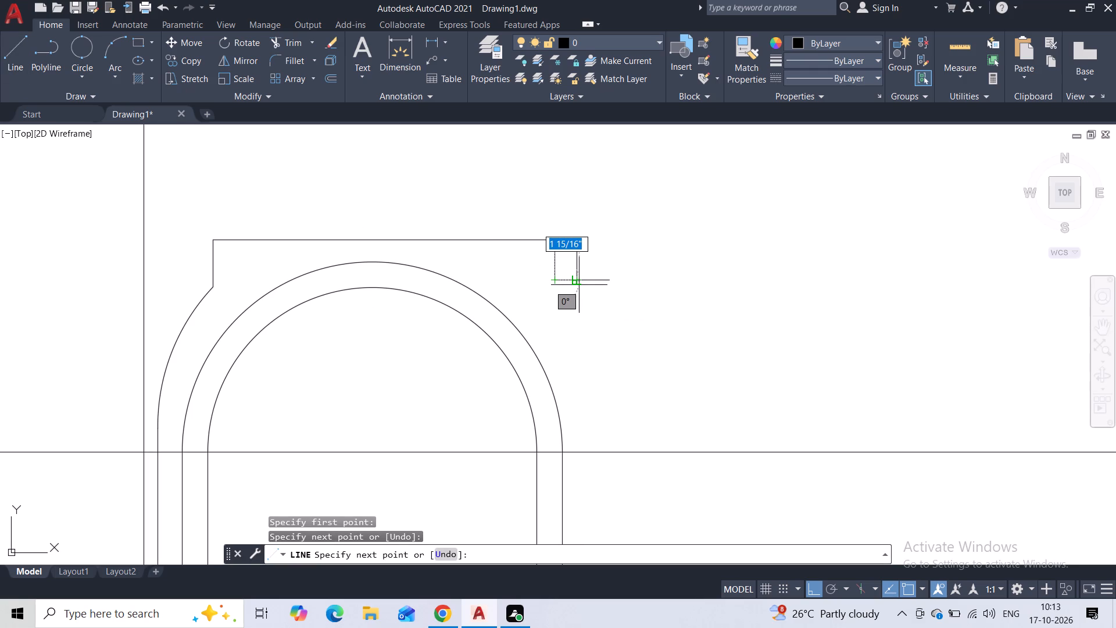
key("Escape")
Trim away the cap's top line, old end line and lower step line outside the new short vertical line at its right end.
left_click(586, 233)
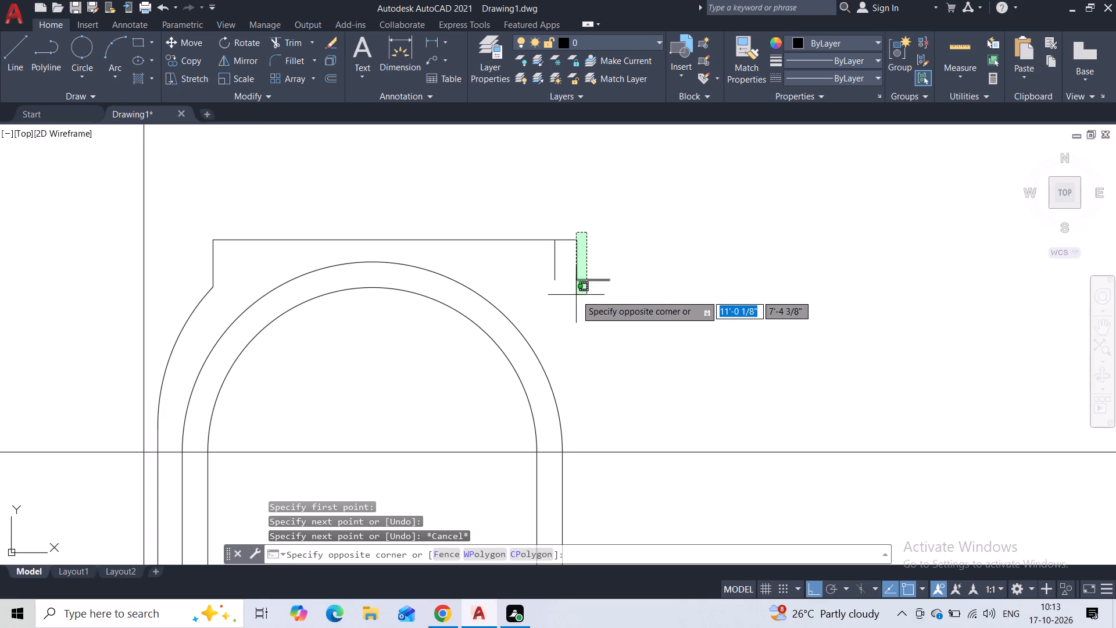
key("Escape")
left_click(298, 47)
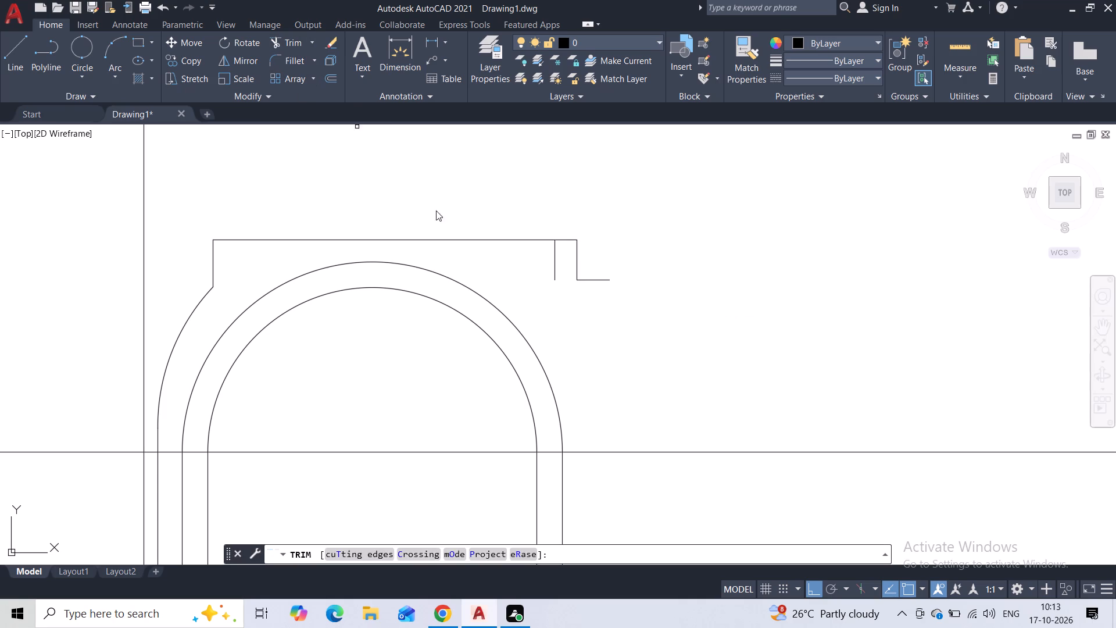
left_click_drag(566, 236, 583, 283)
key("Escape")
Draw a short horizontal step line outward from the lower end of the cap's new right vertical line.
left_click(29, 53)
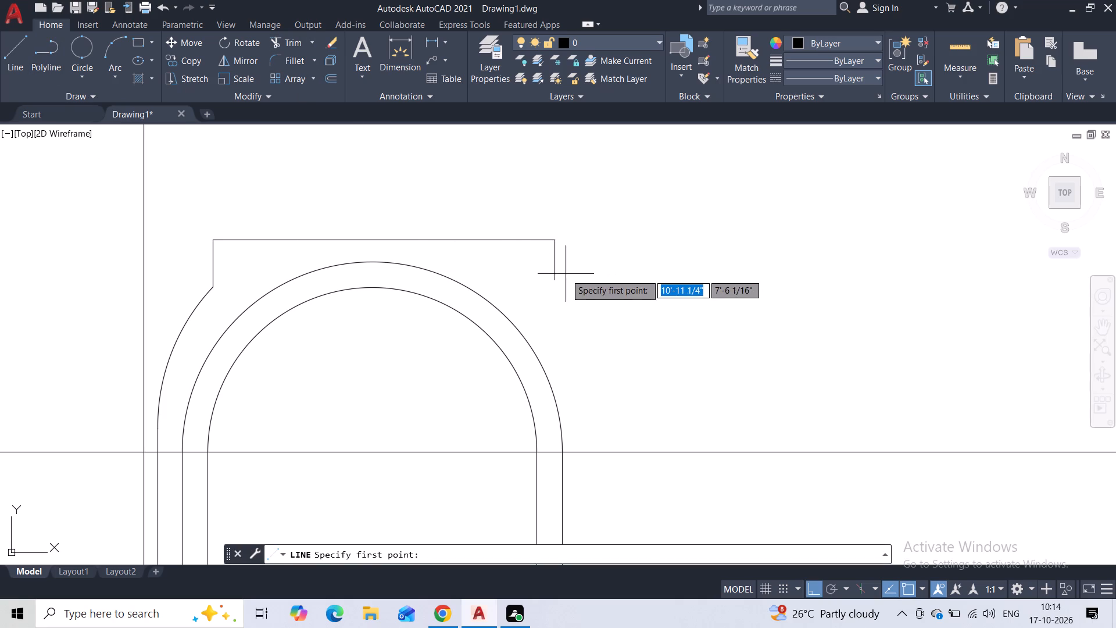
left_click(560, 279)
left_click(579, 281)
key("Escape")
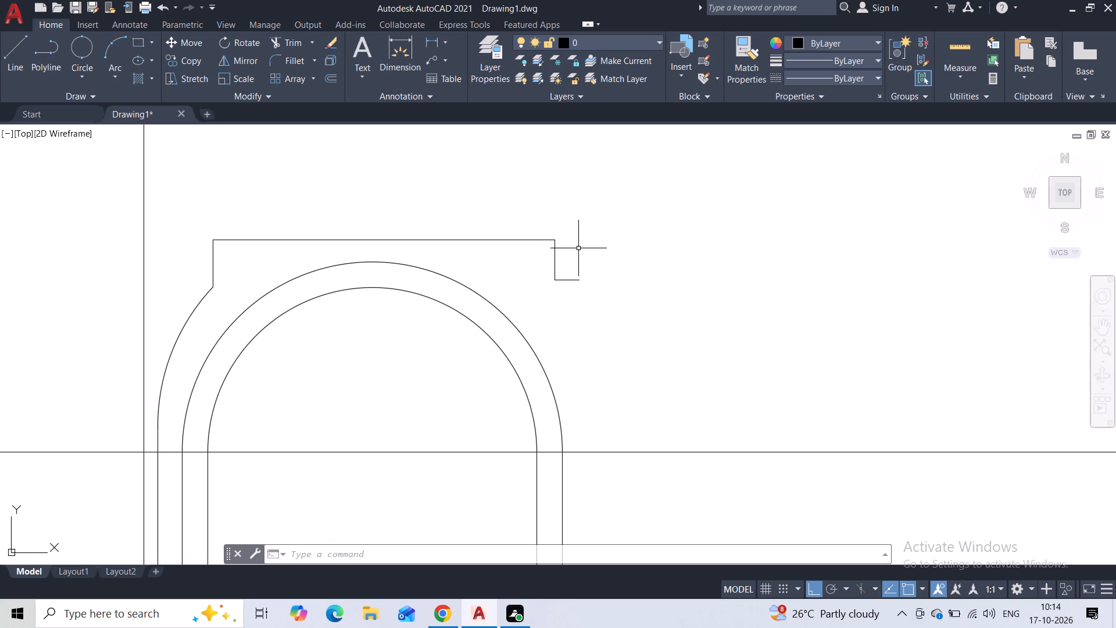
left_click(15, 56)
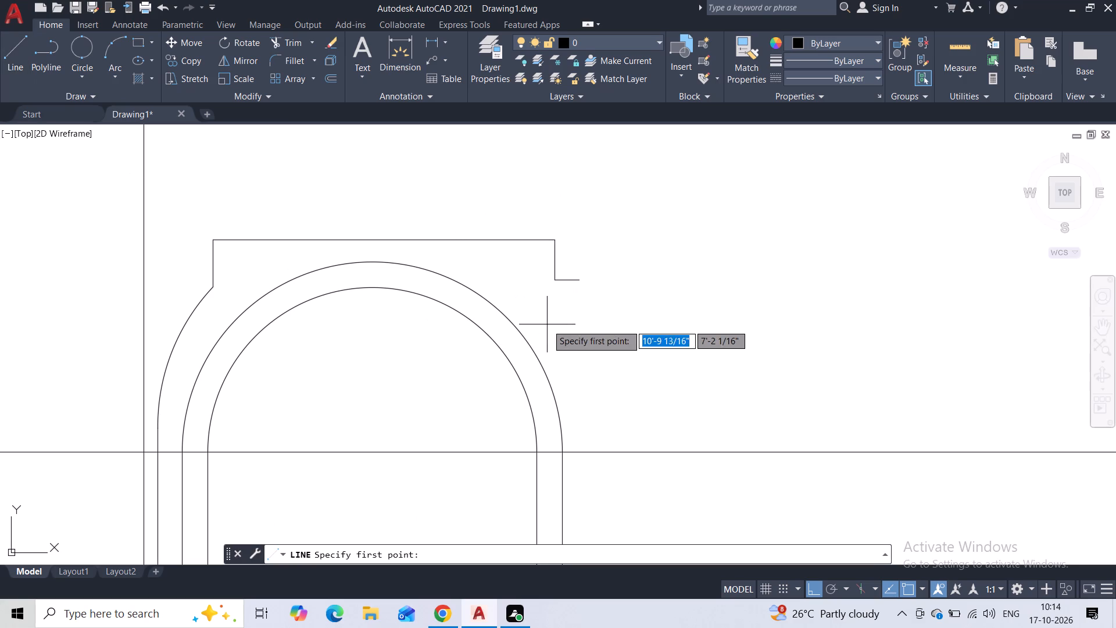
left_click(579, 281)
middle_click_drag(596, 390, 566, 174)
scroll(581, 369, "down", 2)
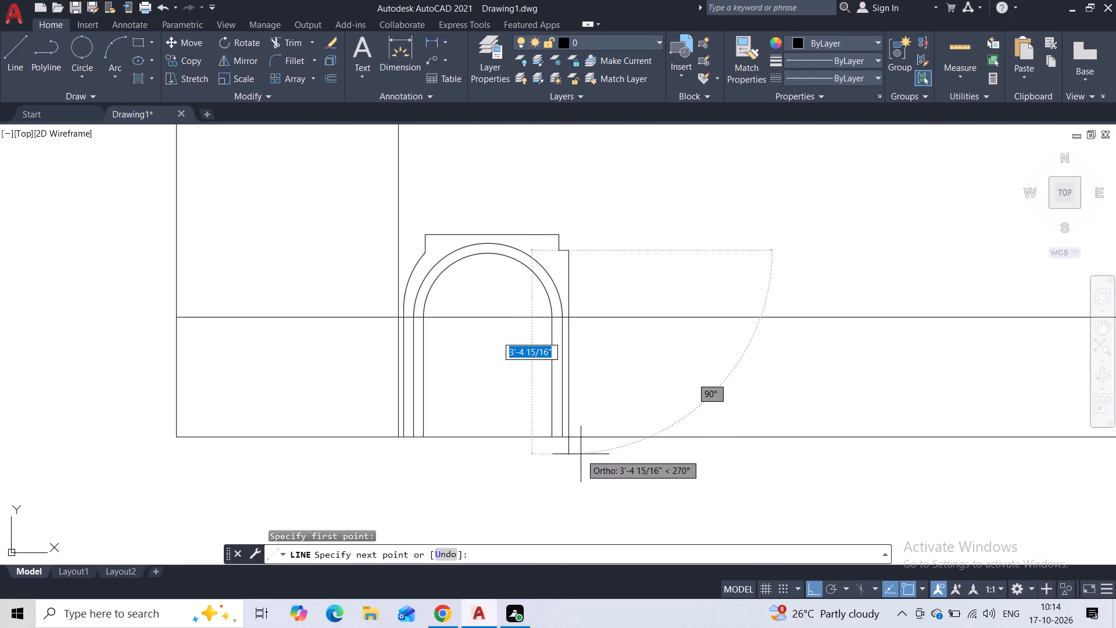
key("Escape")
Extend the cap's right step slightly outward with a line and continue it about 3'-1 1/2" straight down to the base line.
scroll(572, 258, "up", 2)
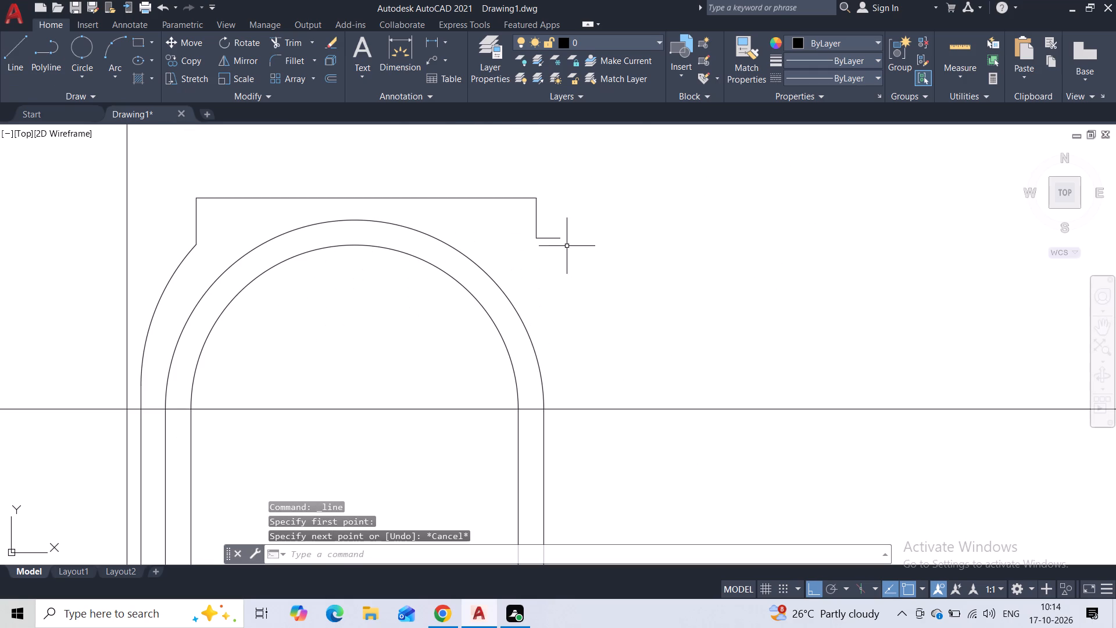
scroll(556, 238, "up", 3)
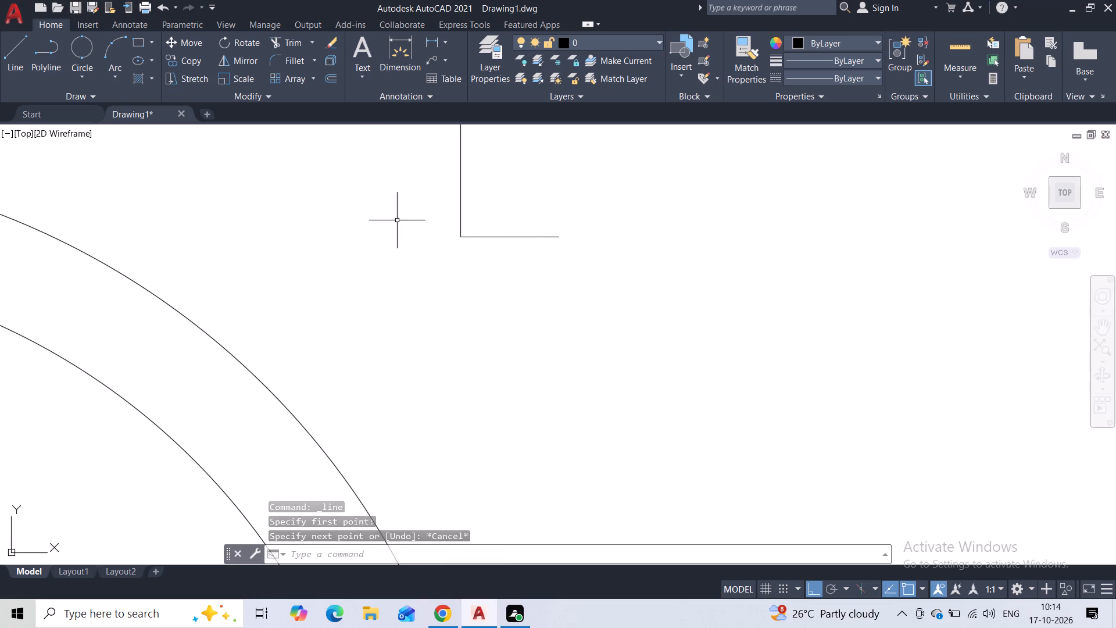
left_click(0, 58)
left_click(17, 66)
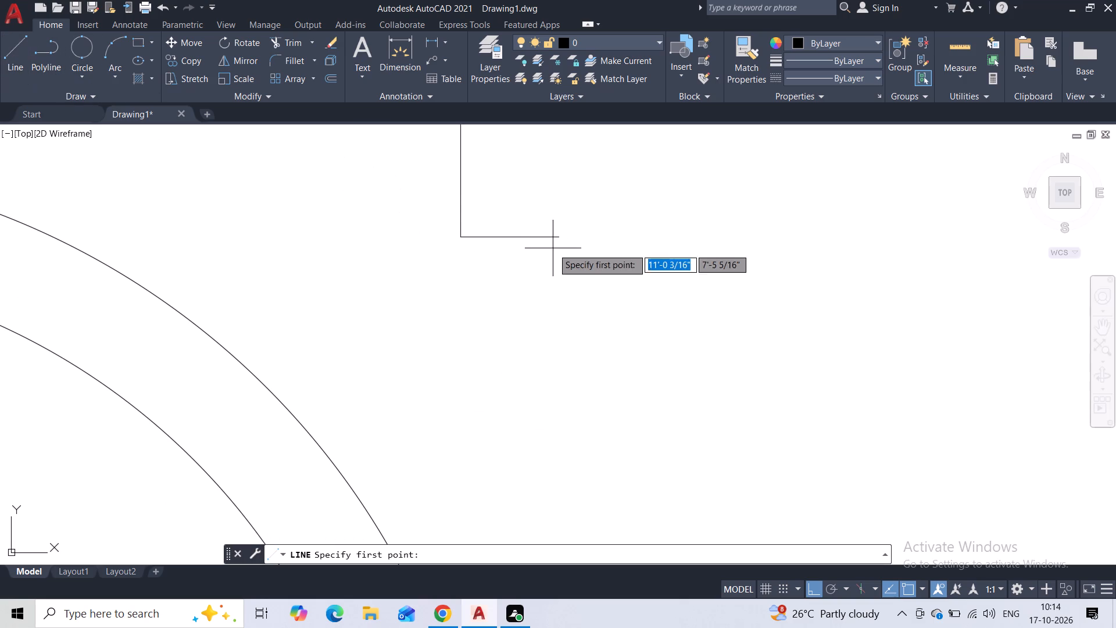
left_click(559, 238)
left_click(582, 240)
middle_click_drag(591, 291, 582, 248)
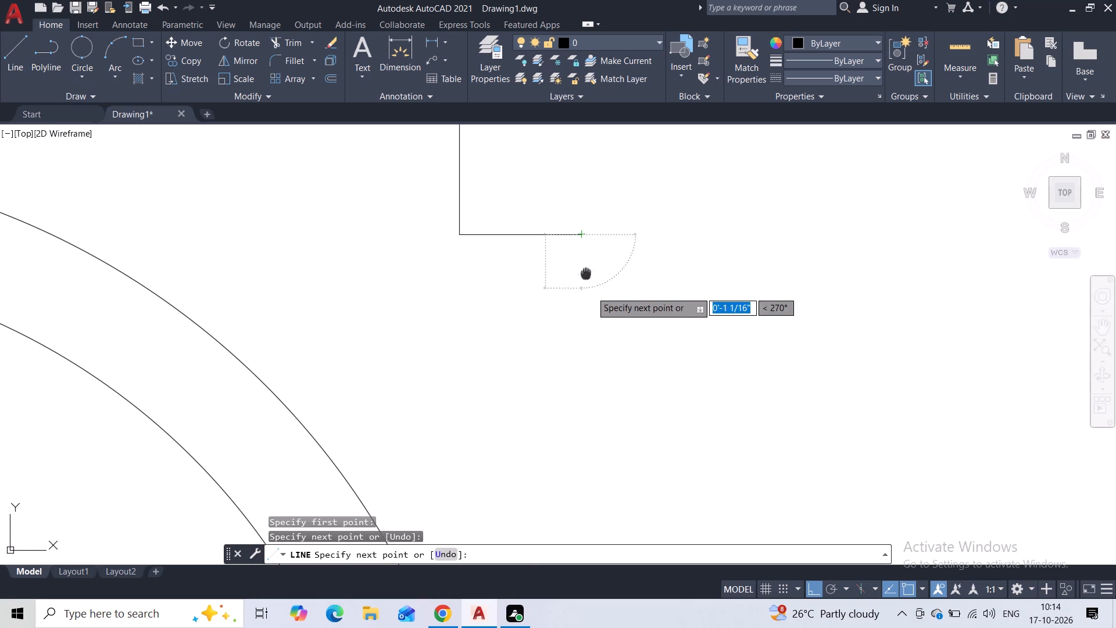
middle_click_drag(582, 248, 561, 168)
scroll(551, 211, "down", 3)
scroll(552, 311, "down", 2)
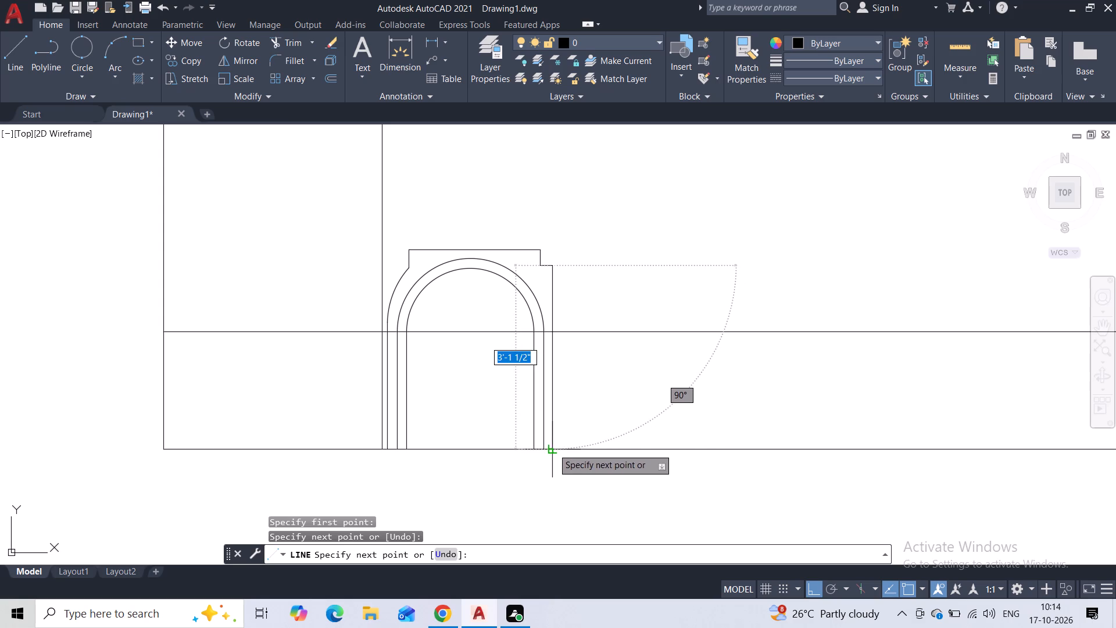
left_click(552, 449)
key("Escape")
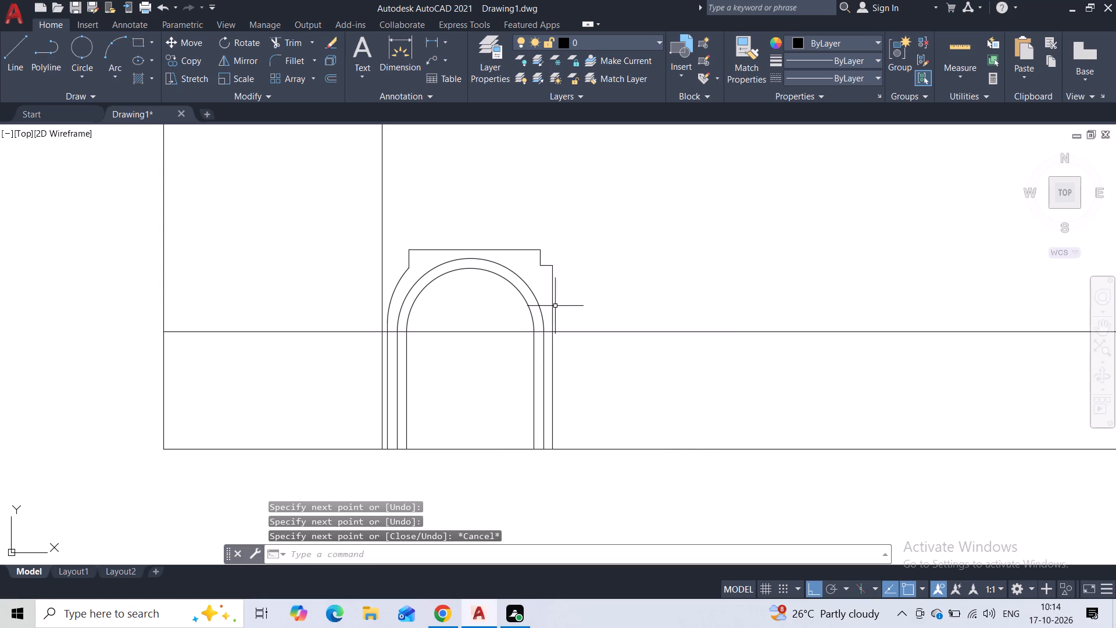
Copy the surround's new right vertical line about 2 13/16" outward along the base line.
left_click(554, 306)
left_click(166, 60)
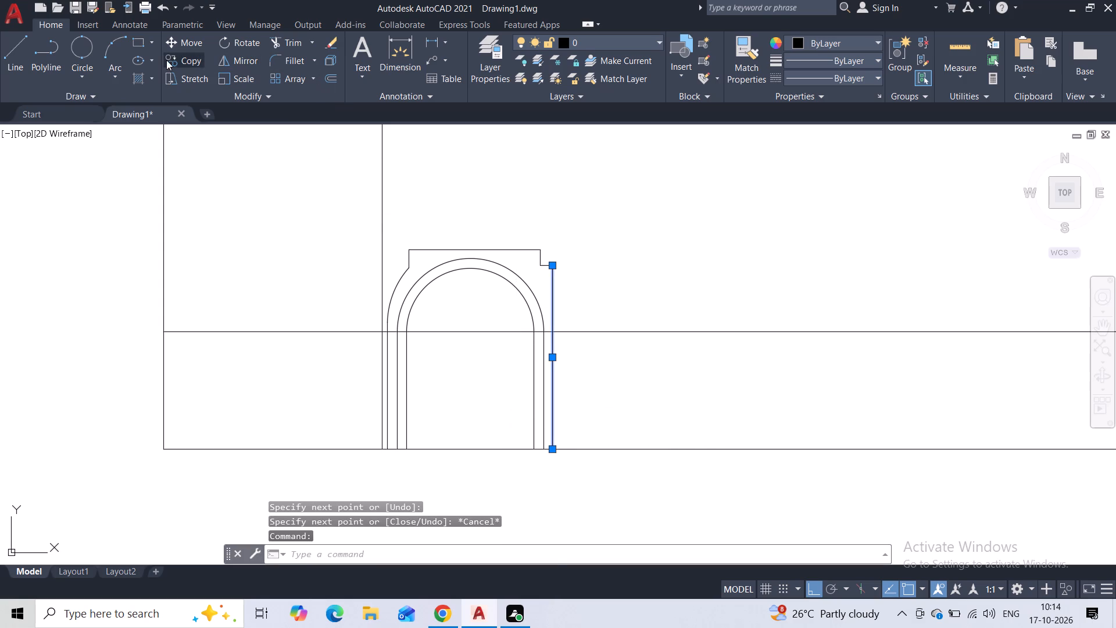
left_click(553, 446)
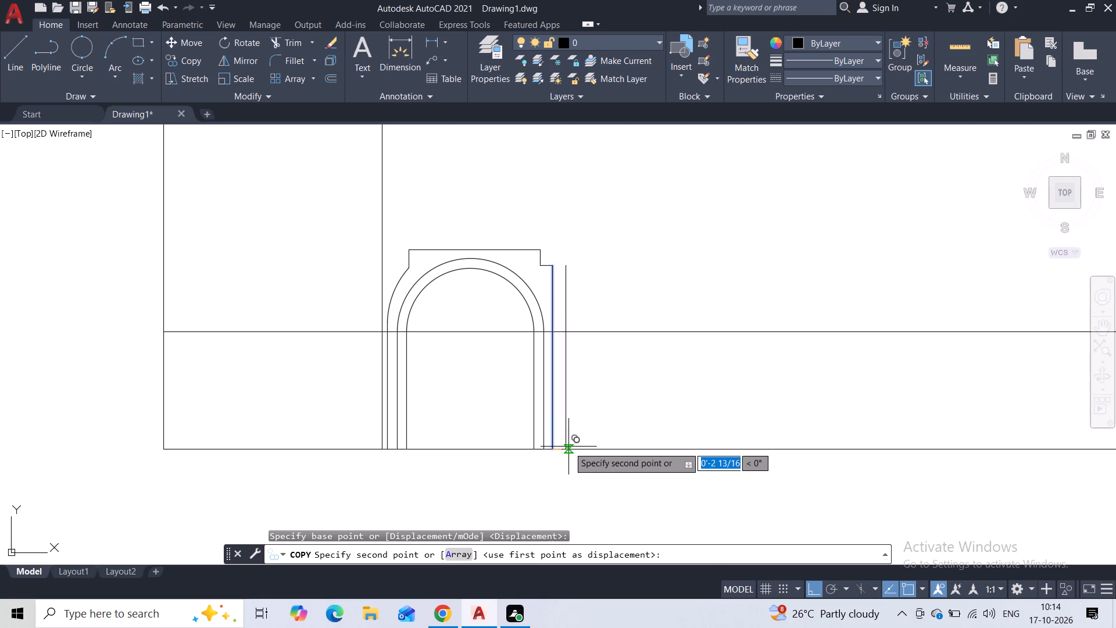
left_click(567, 447)
key("Escape")
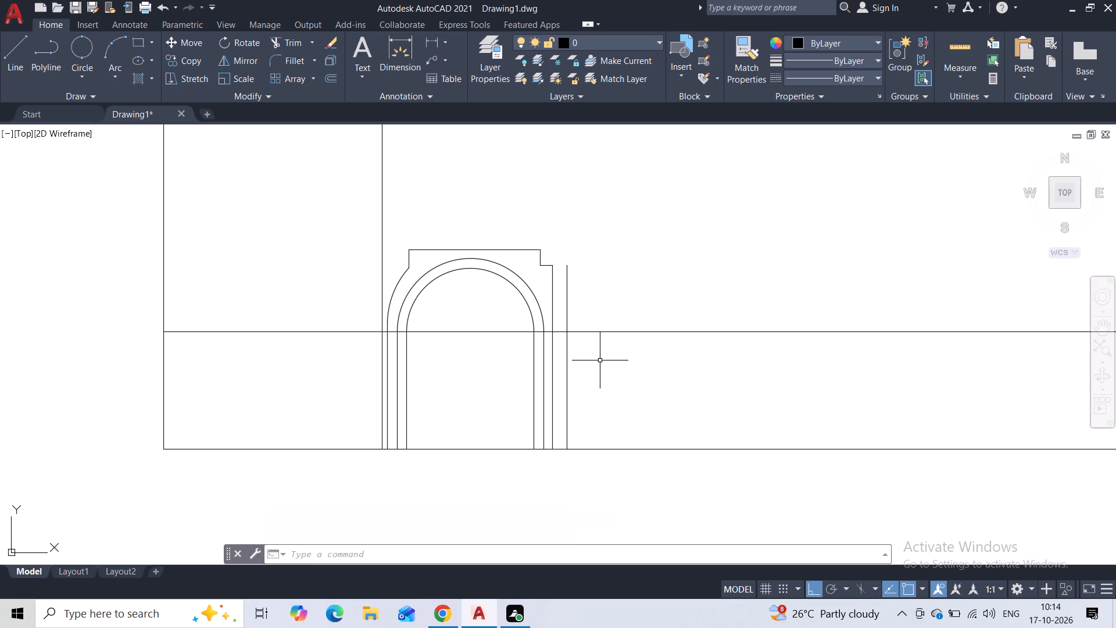
Draw a two-point circle spanning the top ends of the two outer right vertical lines.
scroll(553, 290, "up", 1)
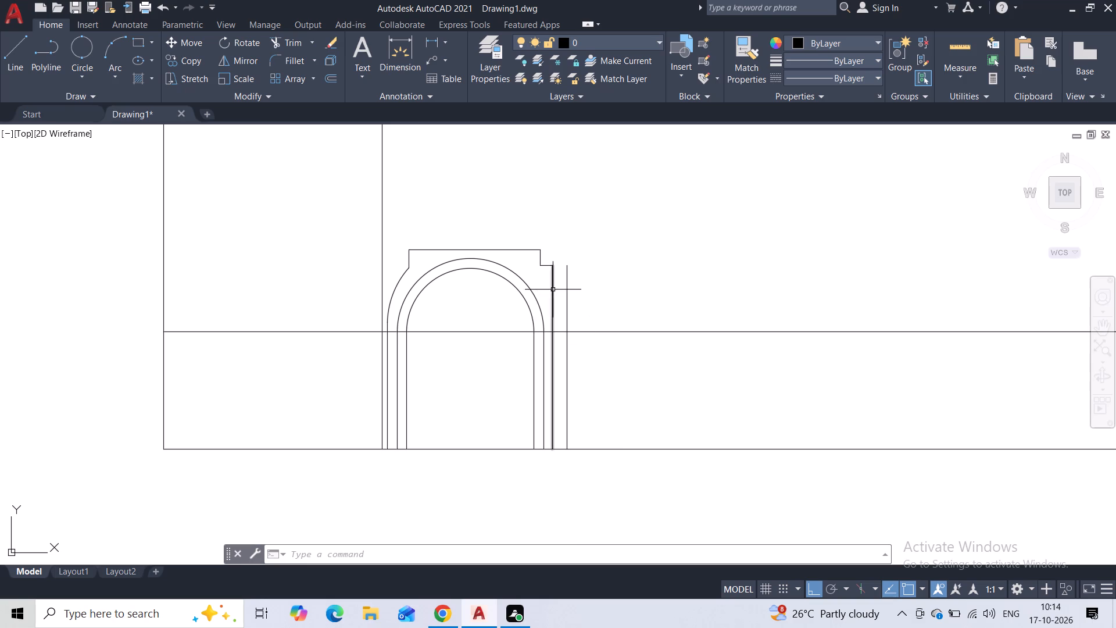
scroll(553, 290, "up", 3)
middle_click_drag(561, 262, 522, 320)
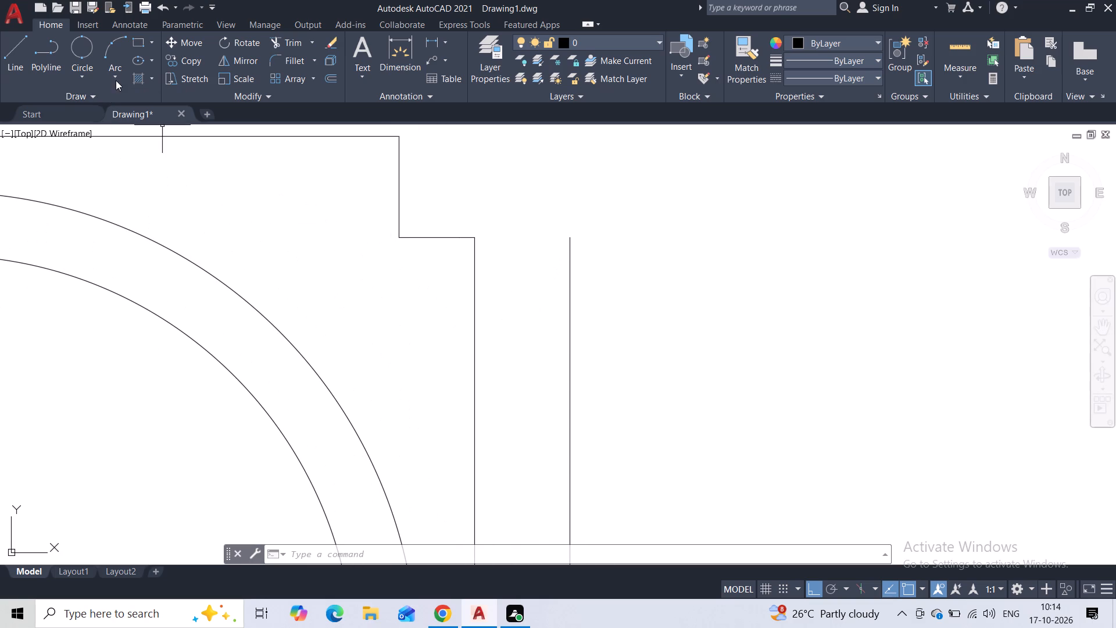
left_click(116, 80)
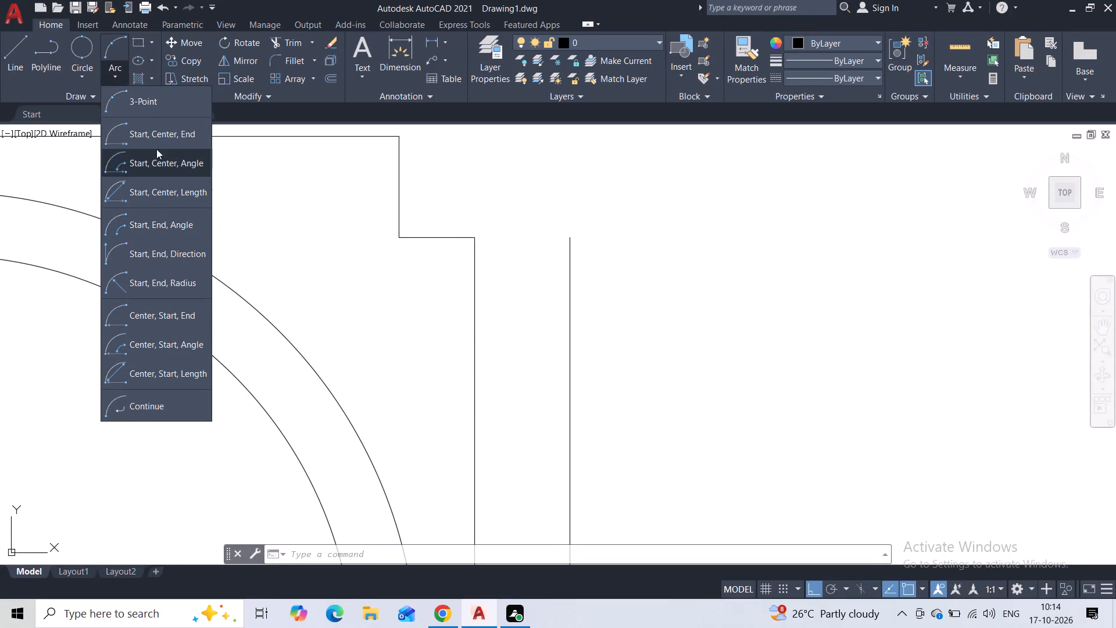
left_click(97, 75)
left_click(80, 73)
left_click(85, 76)
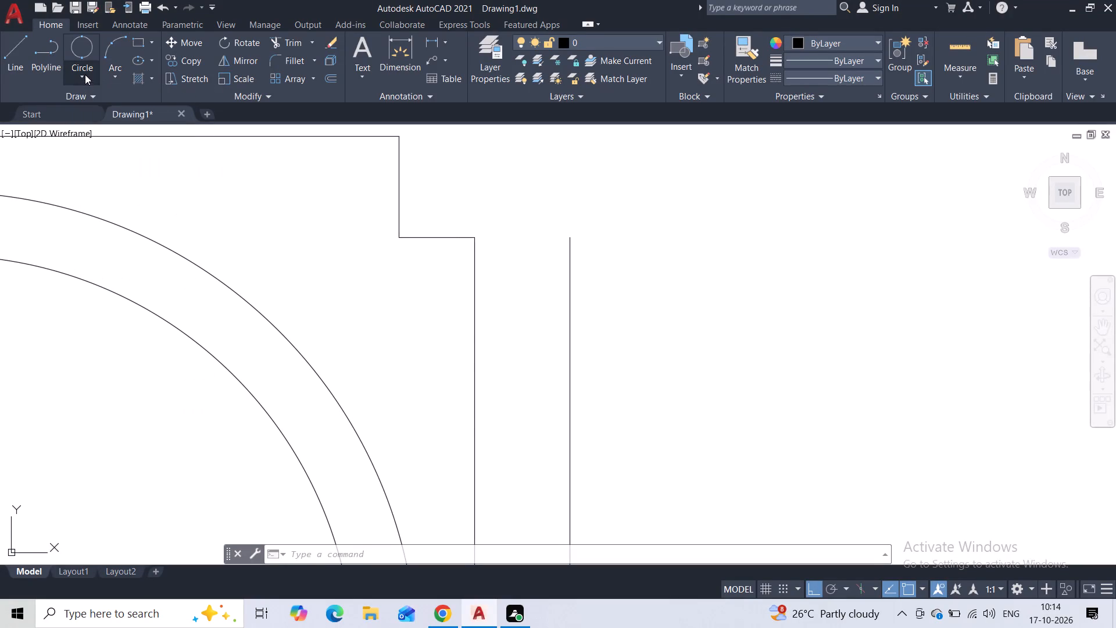
left_click(105, 169)
left_click(477, 241)
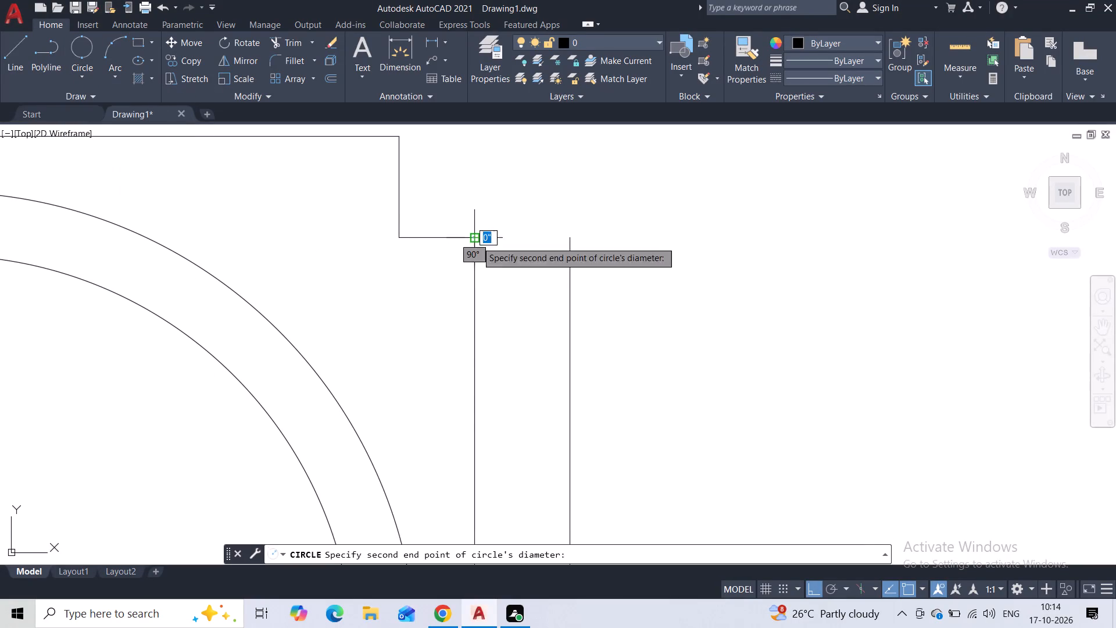
left_click(569, 236)
key("Escape")
Trim the circle's lower half, leaving a rounded top over the two vertical lines.
left_click(289, 41)
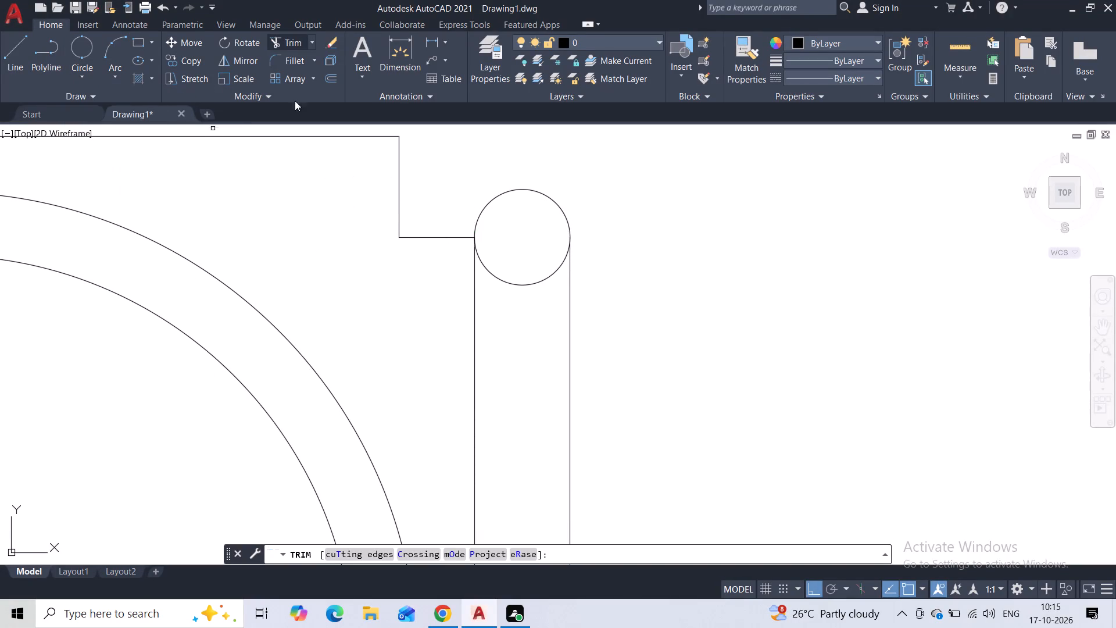
left_click_drag(531, 263, 532, 334)
key("Escape")
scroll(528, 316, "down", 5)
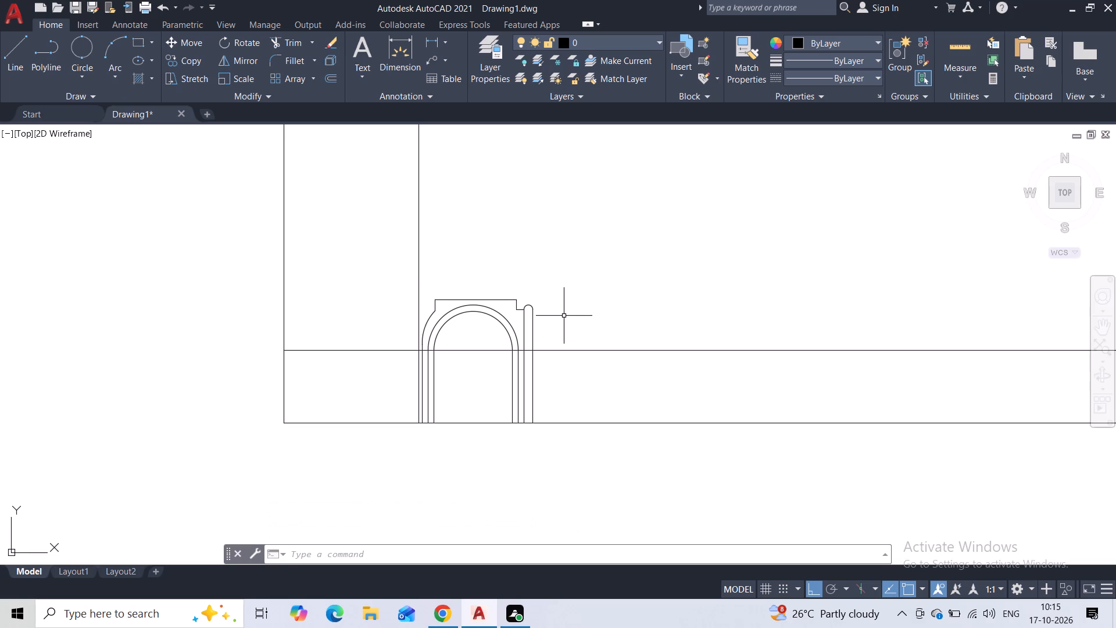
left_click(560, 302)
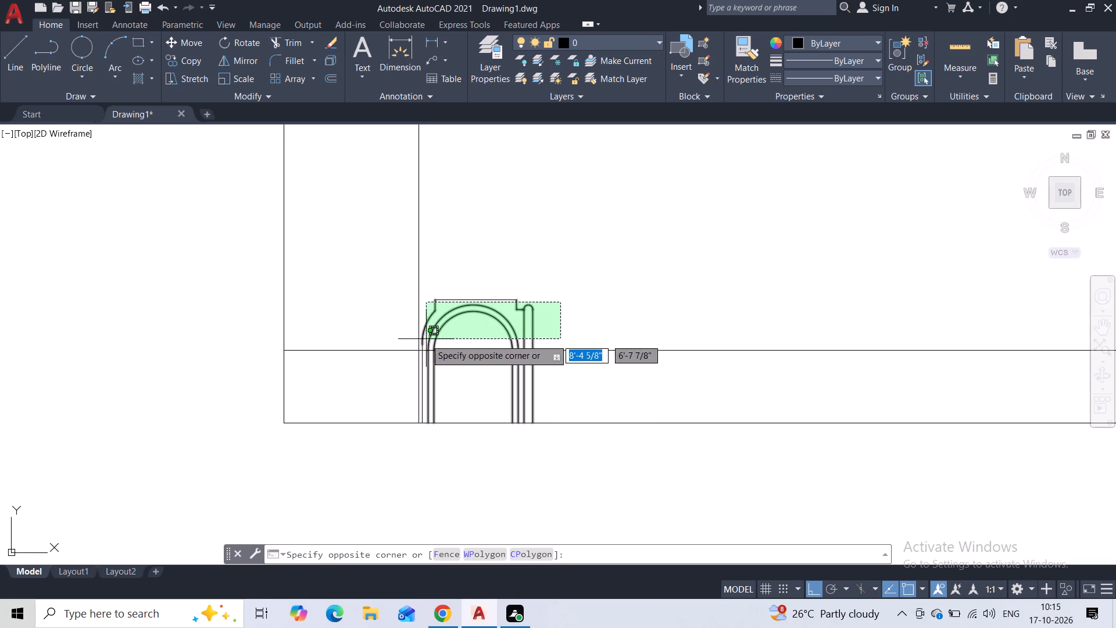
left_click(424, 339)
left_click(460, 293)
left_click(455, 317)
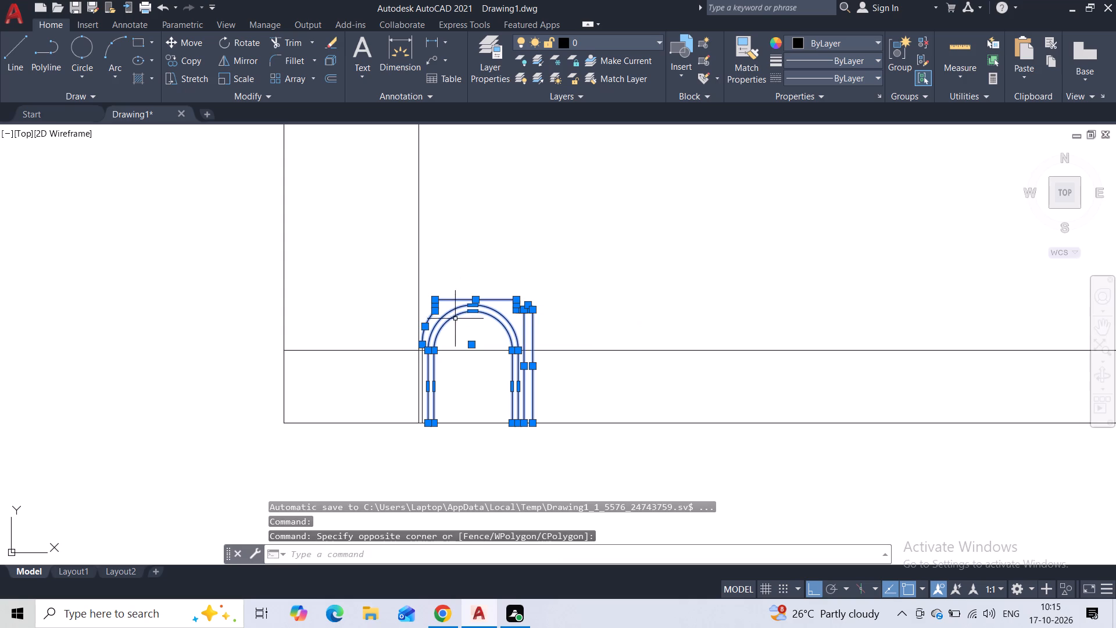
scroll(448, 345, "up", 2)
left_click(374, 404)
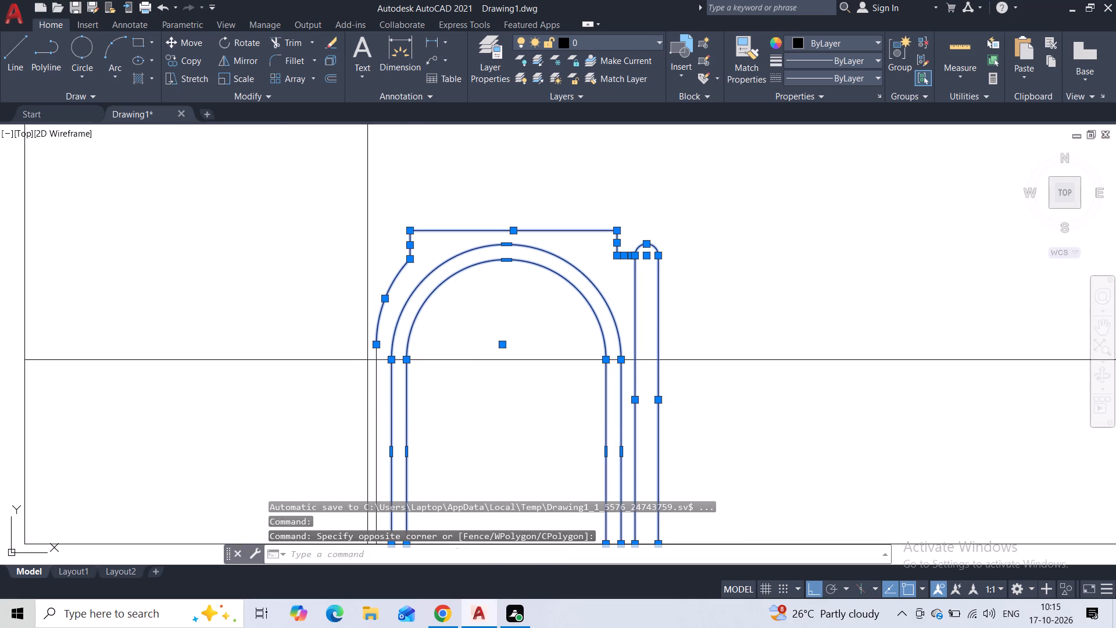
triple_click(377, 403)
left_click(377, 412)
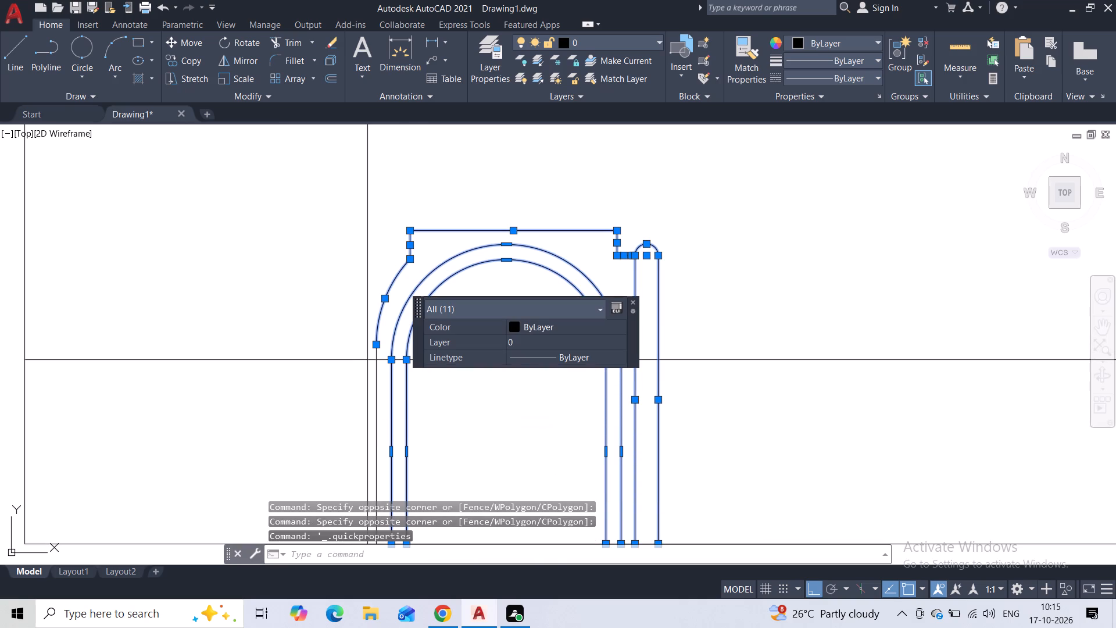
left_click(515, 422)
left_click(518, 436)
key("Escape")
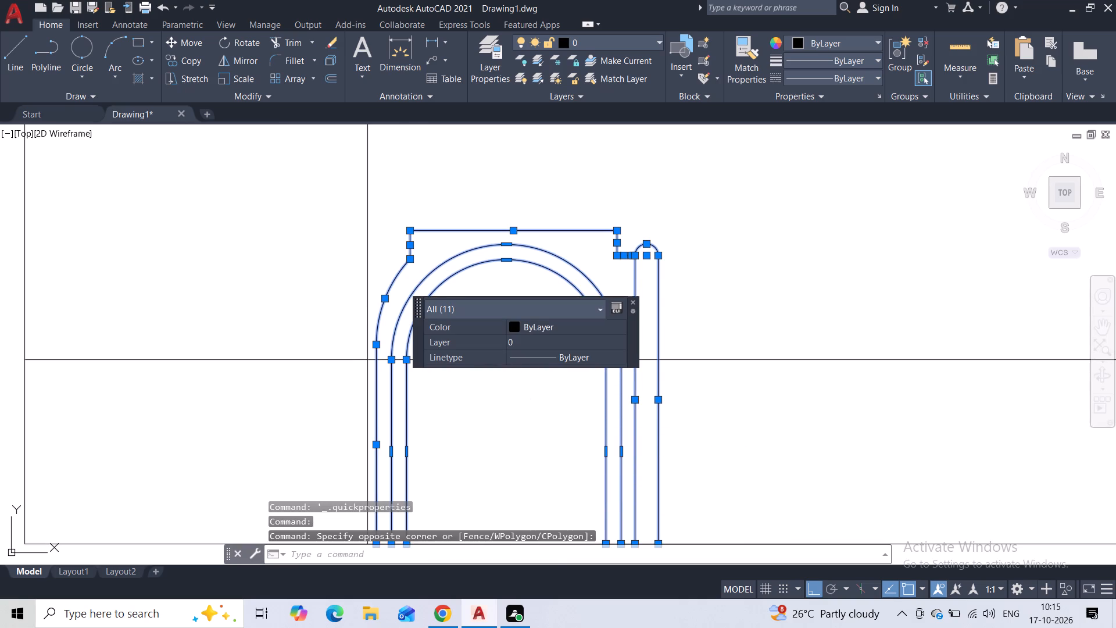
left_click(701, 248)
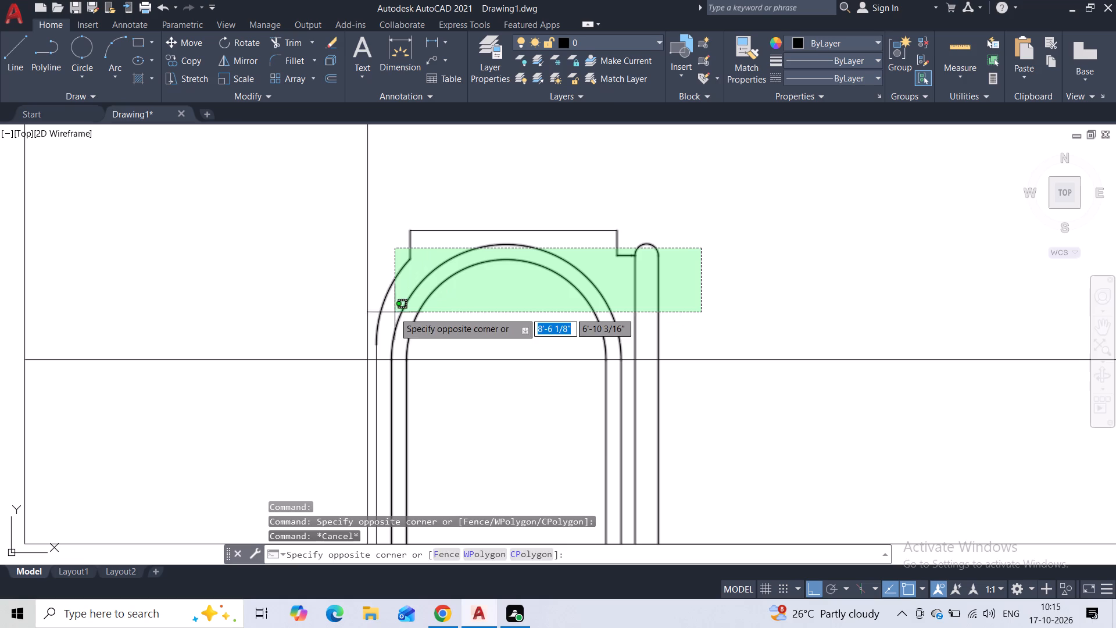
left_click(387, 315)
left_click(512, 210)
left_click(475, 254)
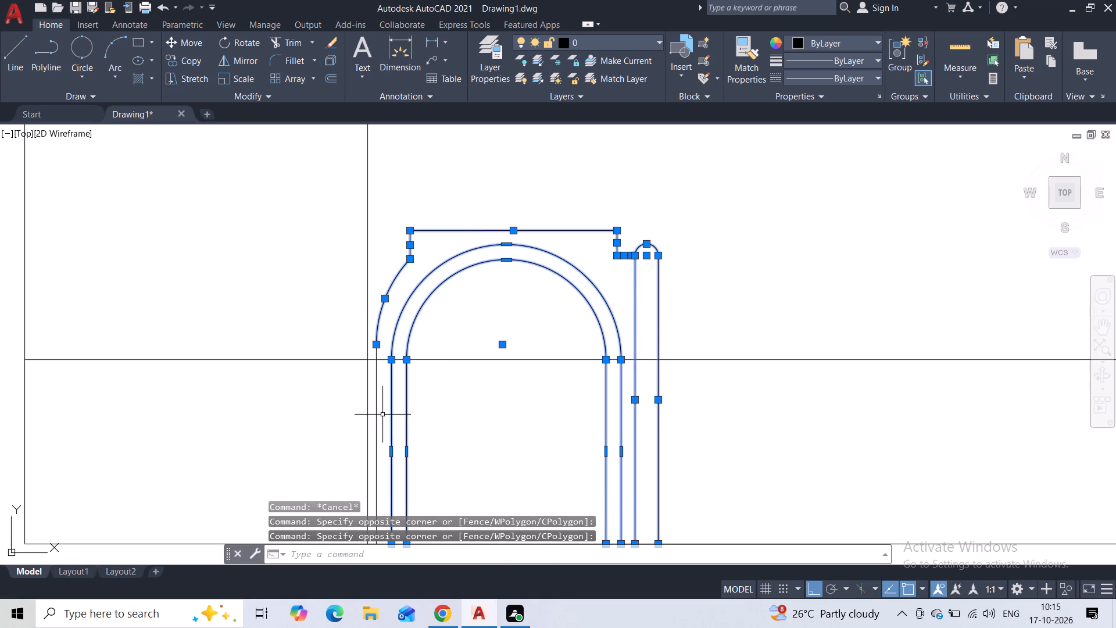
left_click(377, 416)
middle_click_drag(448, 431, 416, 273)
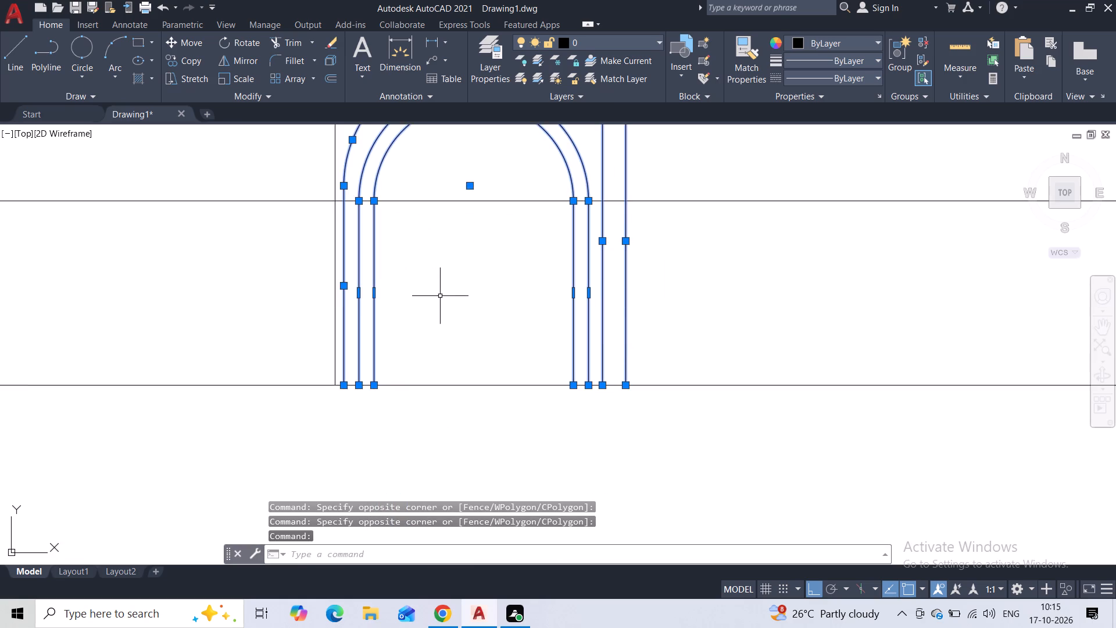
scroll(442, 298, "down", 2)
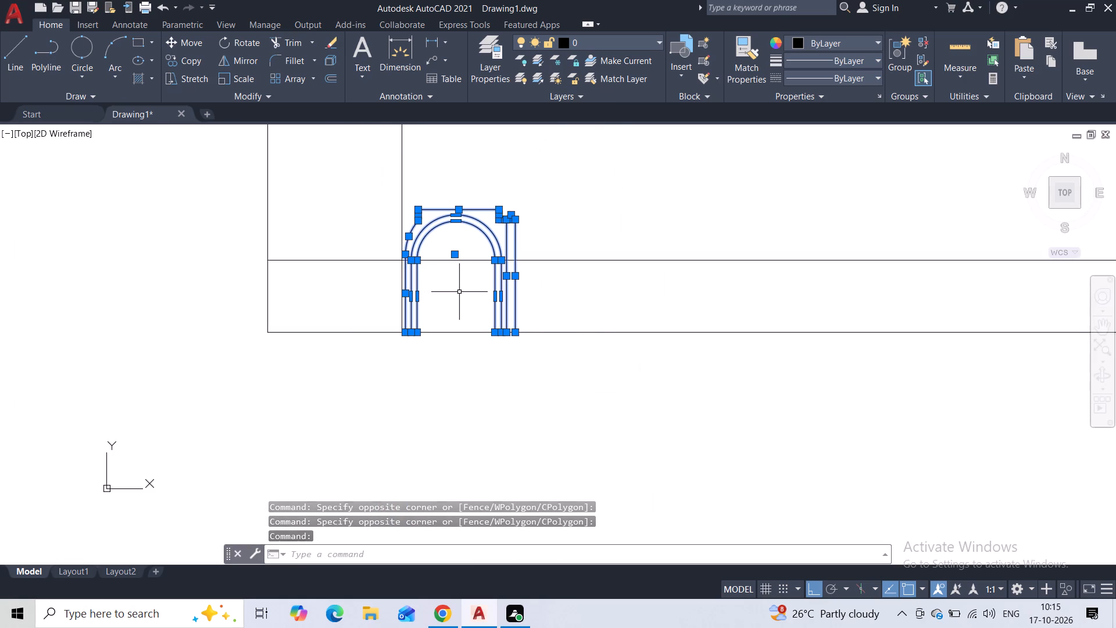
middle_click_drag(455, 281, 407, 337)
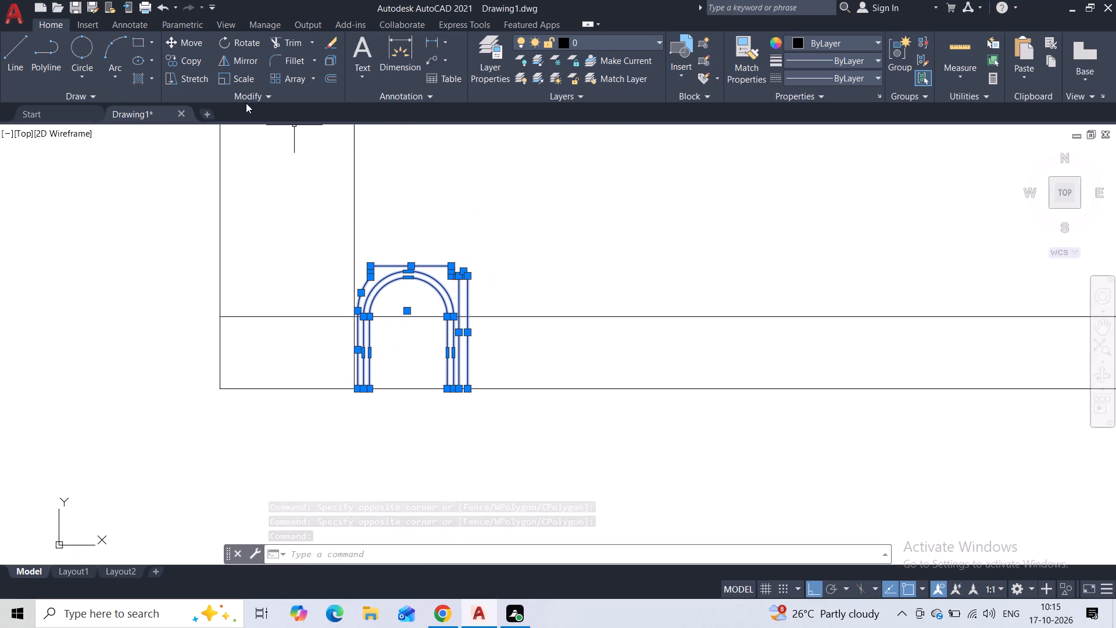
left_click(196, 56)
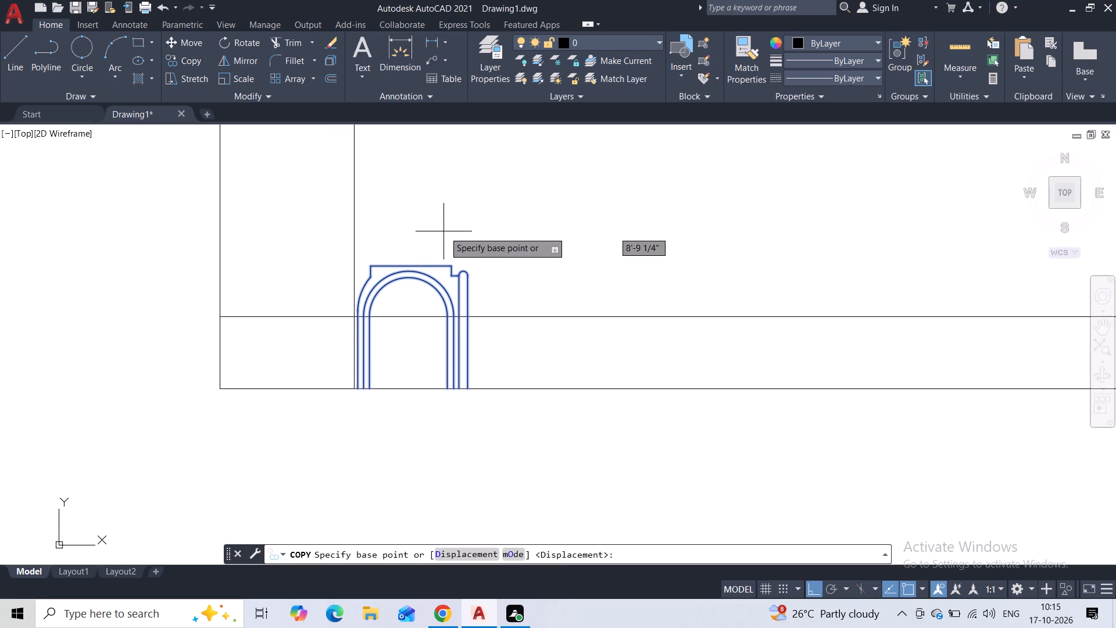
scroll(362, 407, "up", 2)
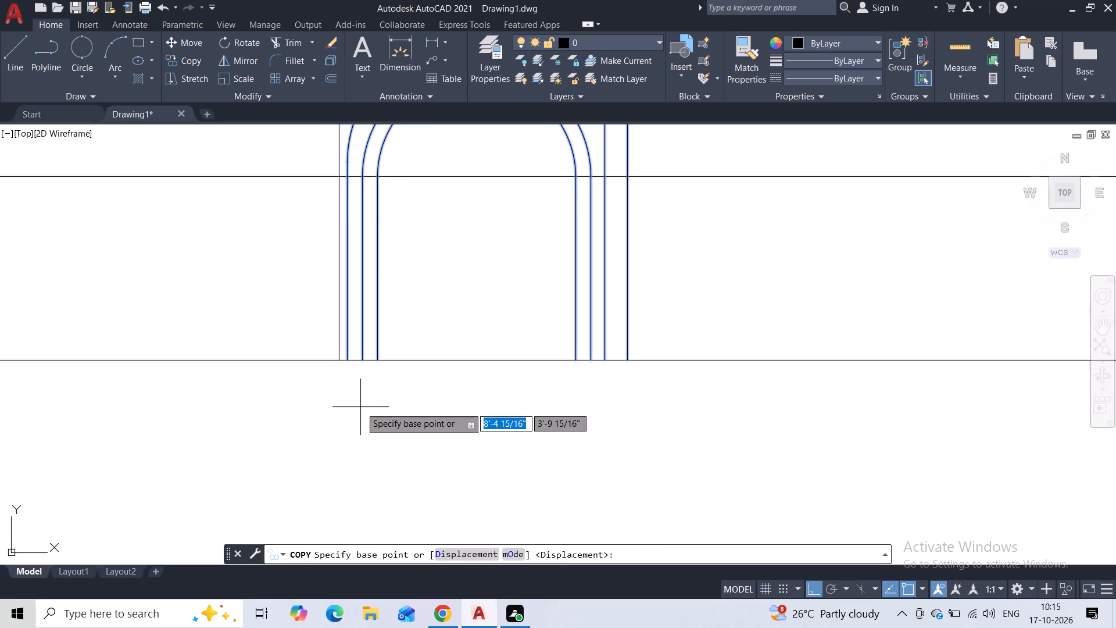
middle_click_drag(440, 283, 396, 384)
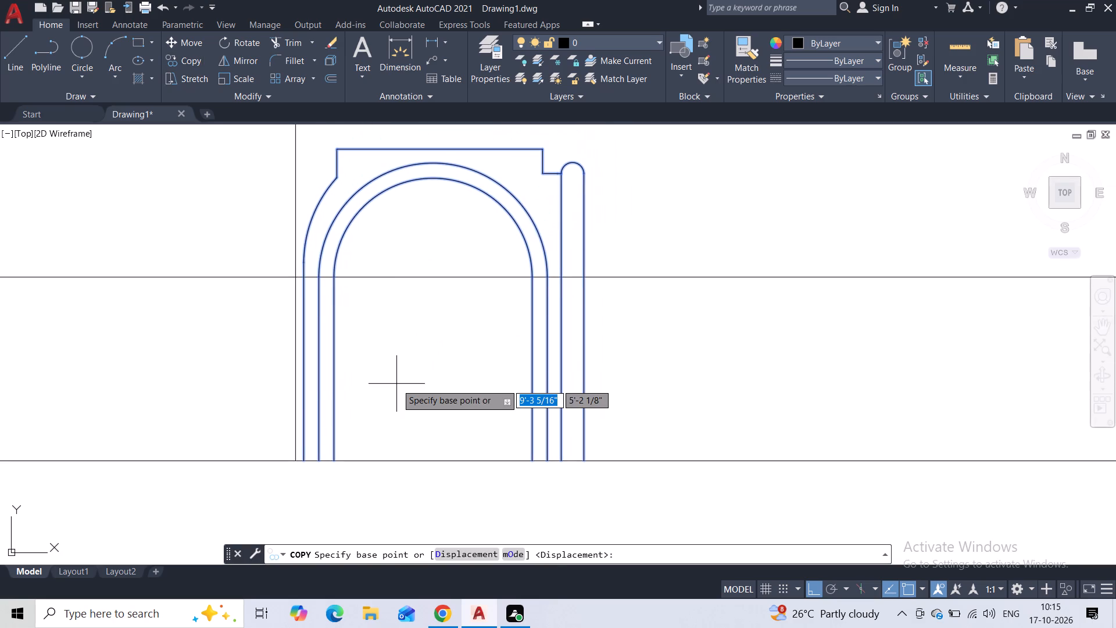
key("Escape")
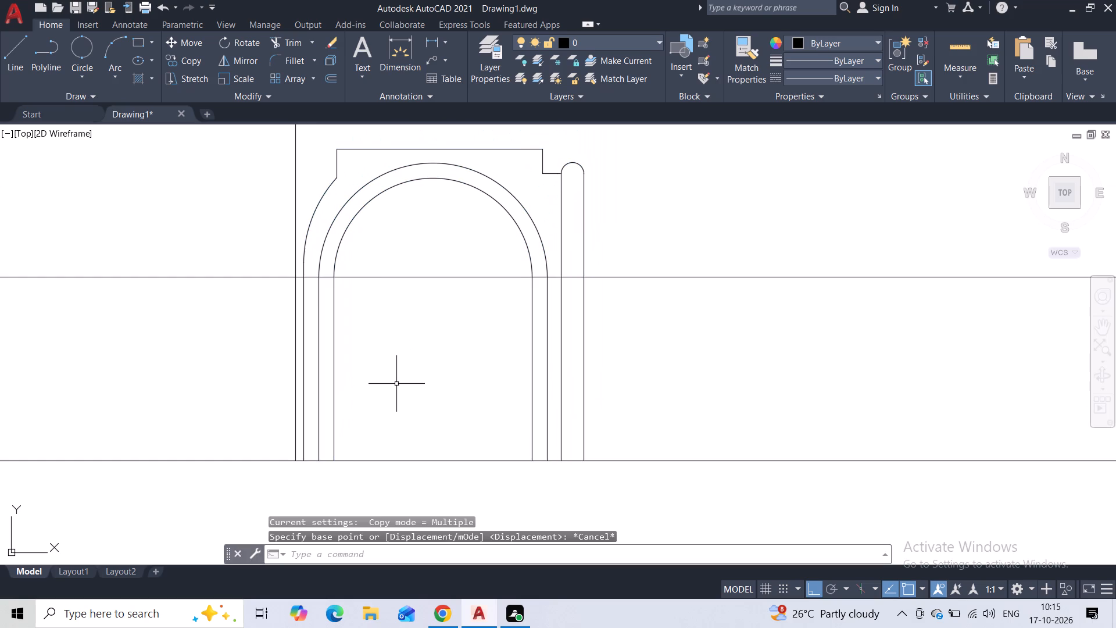
Copy the double arch, stepped cap and rounded strip 2'-10 11/16" along the base line, starting at the strip's outer vertical line.
left_click(614, 155)
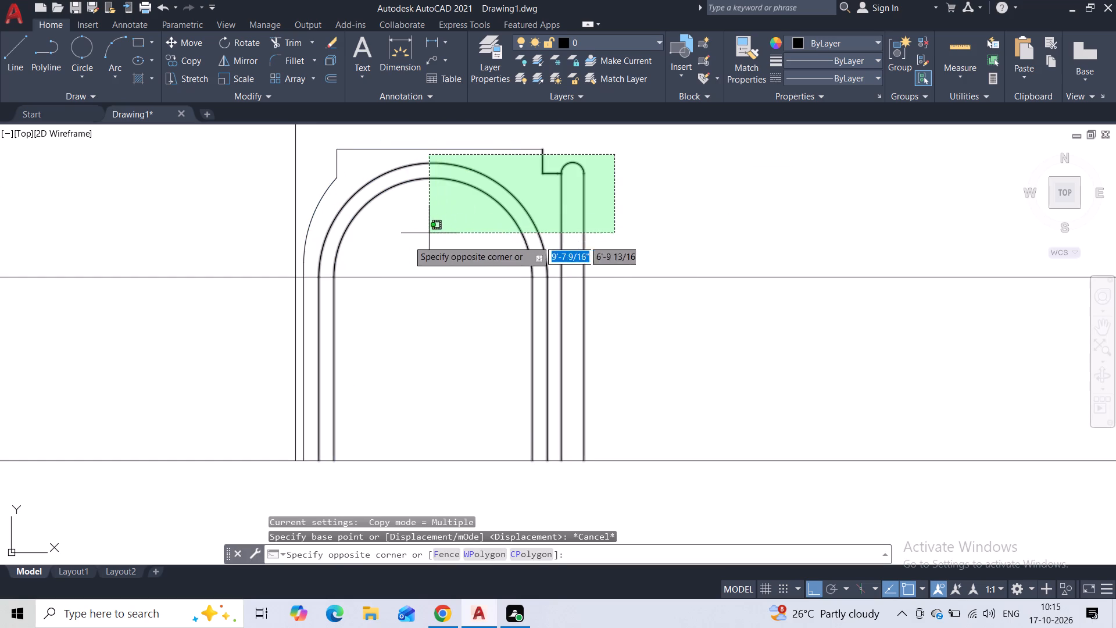
left_click(369, 230)
left_click(531, 145)
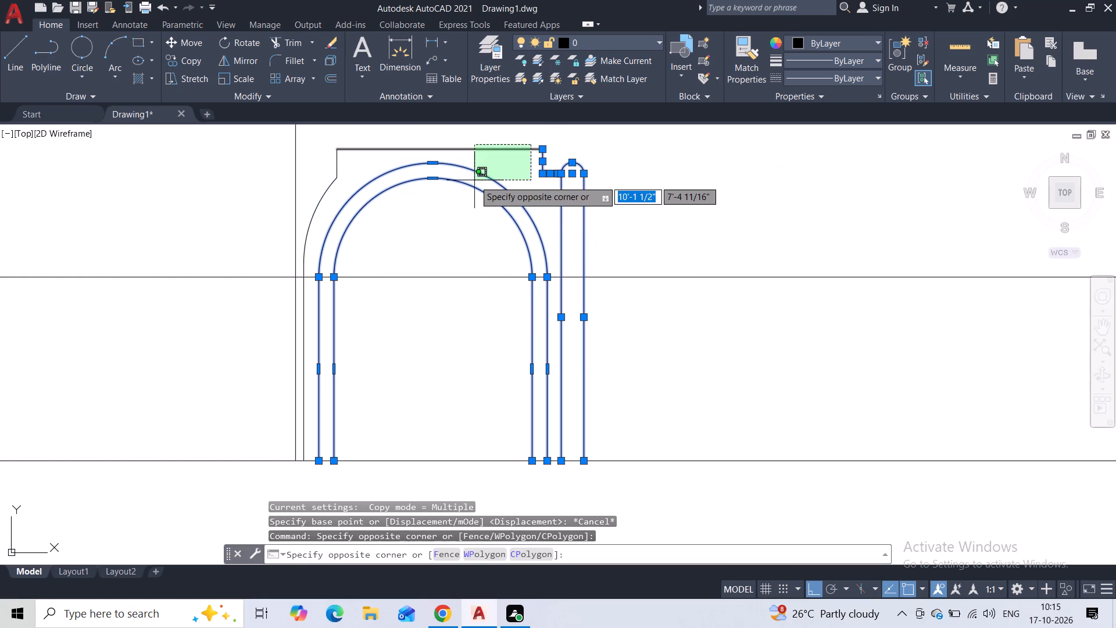
left_click(474, 180)
left_click(355, 166)
left_click(330, 166)
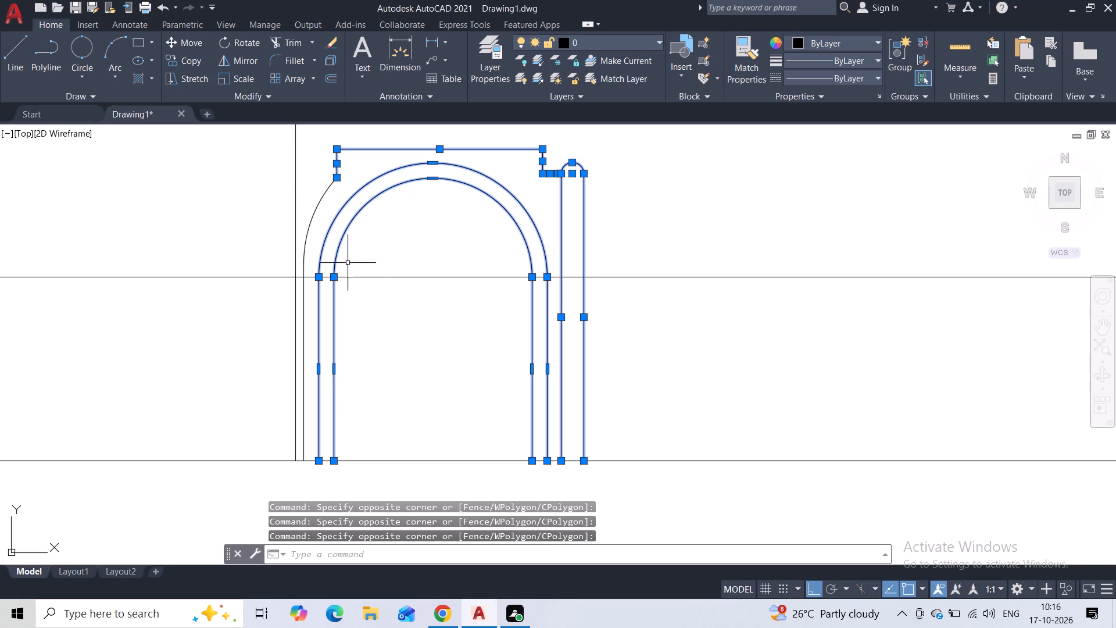
left_click(197, 58)
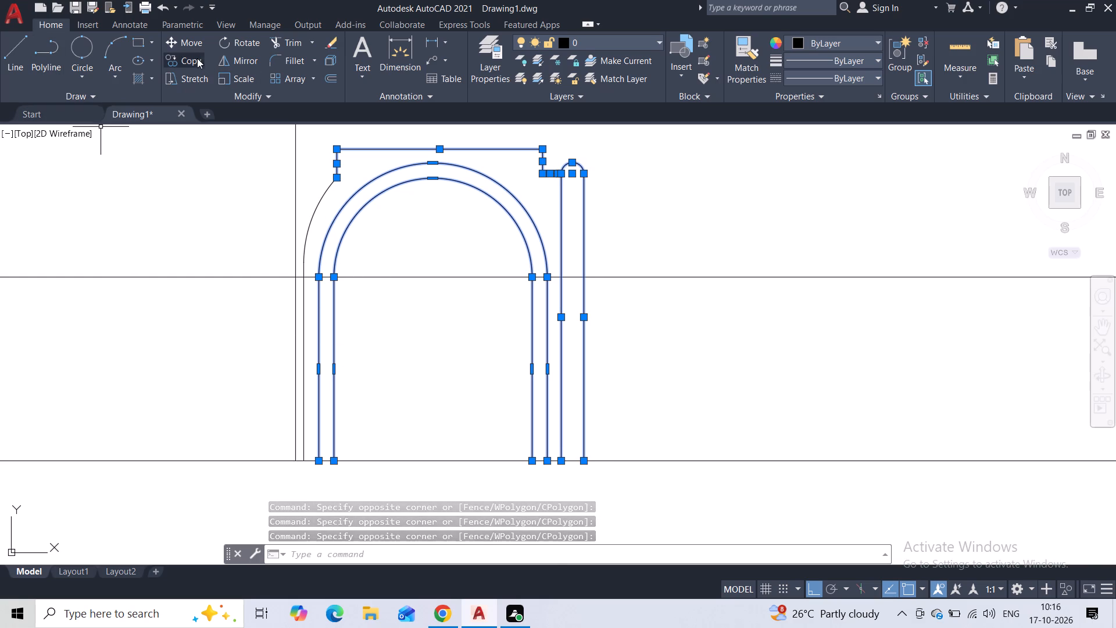
left_click(318, 462)
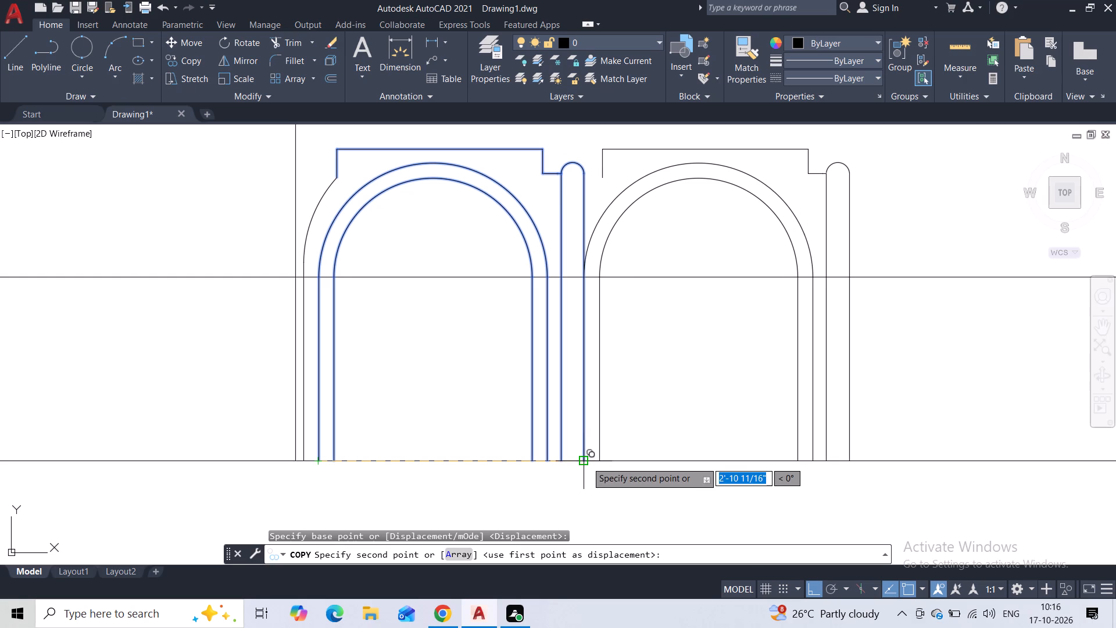
scroll(589, 459, "up", 3)
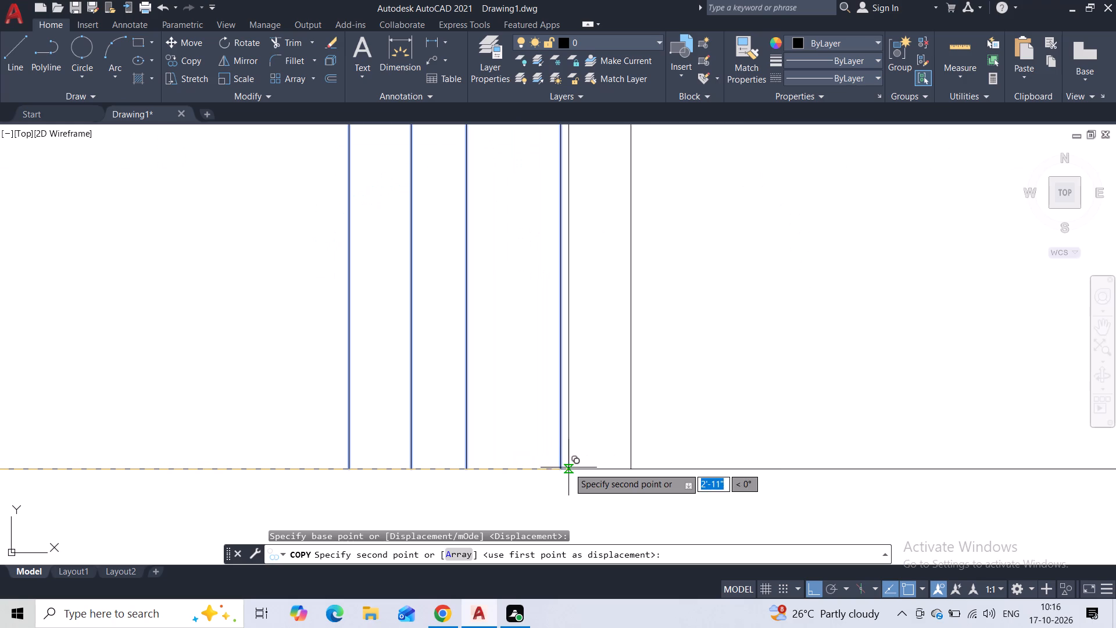
scroll(563, 469, "down", 3)
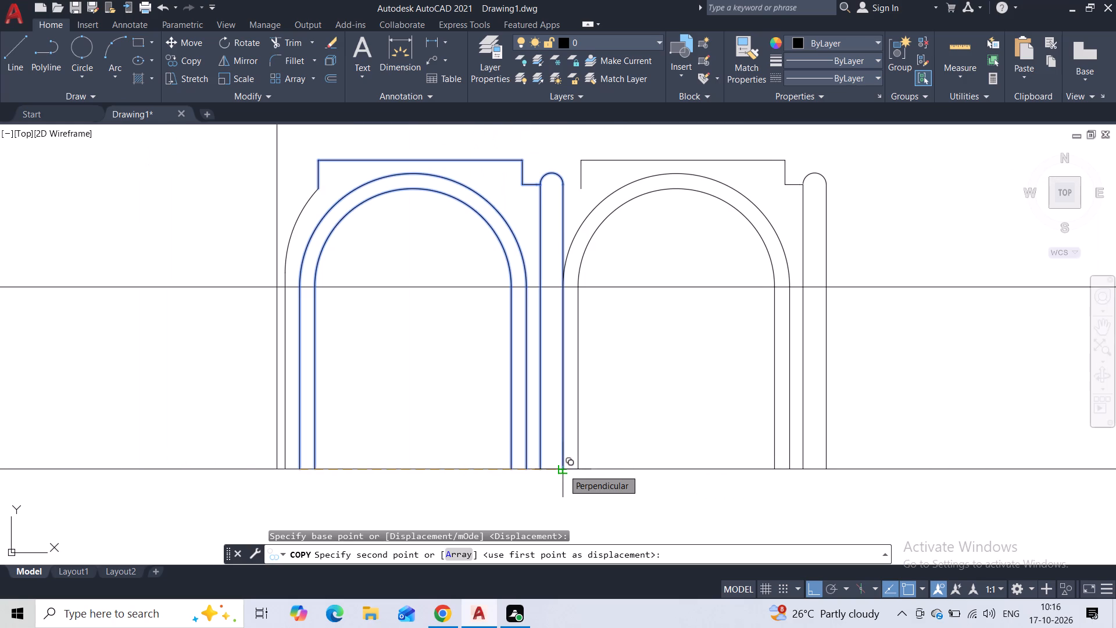
scroll(563, 469, "up", 3)
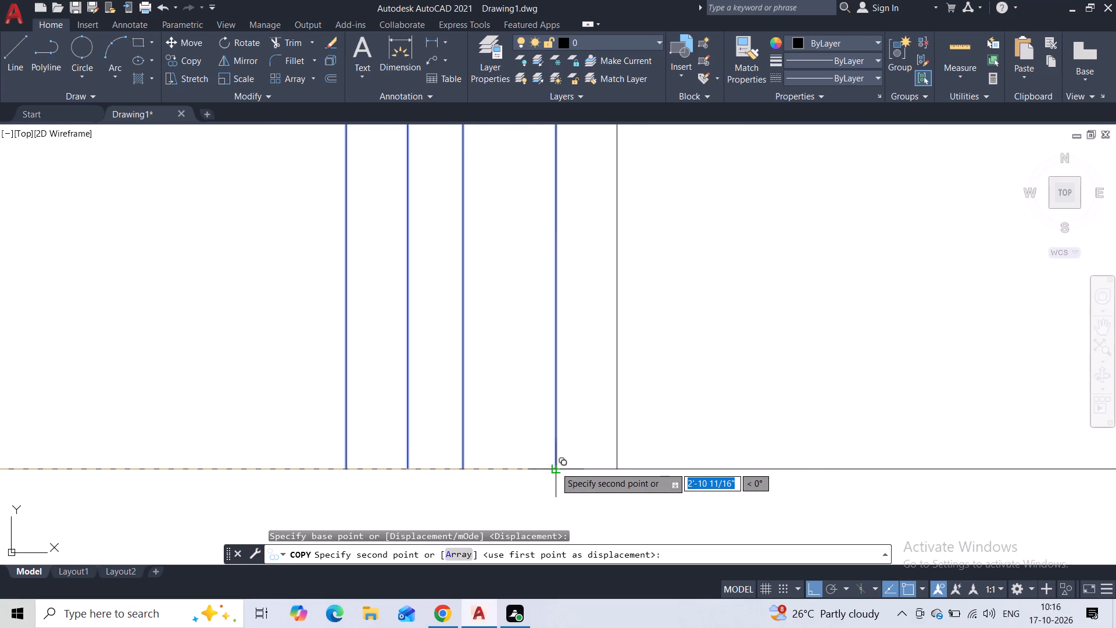
left_click(555, 467)
Place two more copies of the arch set along the base line, each starting at the previous rounded strip's outer edge.
middle_click_drag(641, 405, 525, 418)
scroll(525, 416, "down", 3)
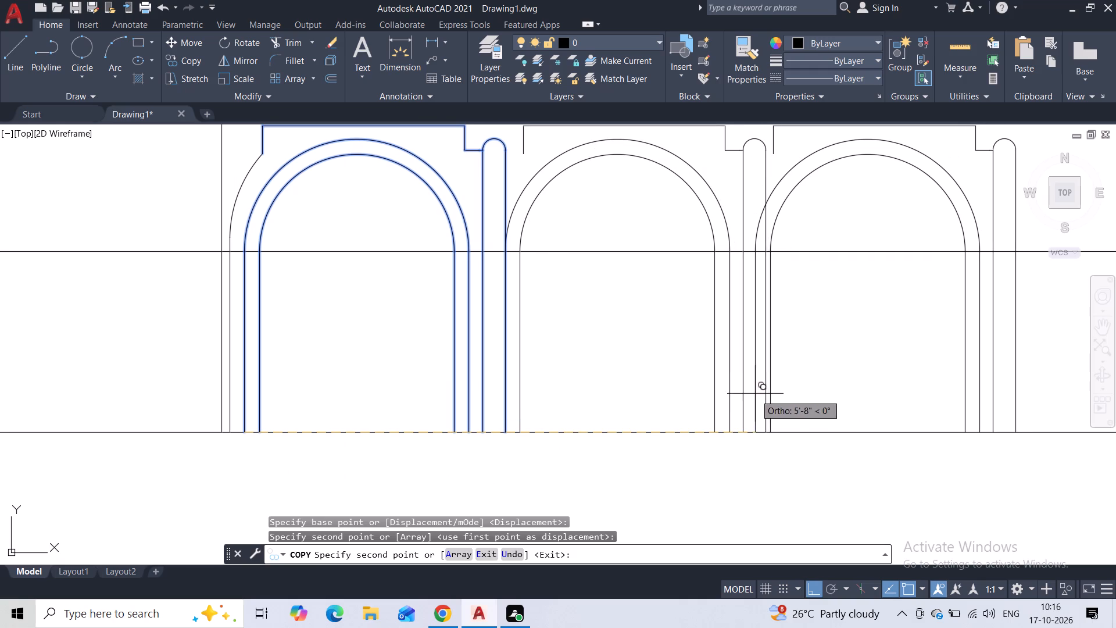
left_click(765, 430)
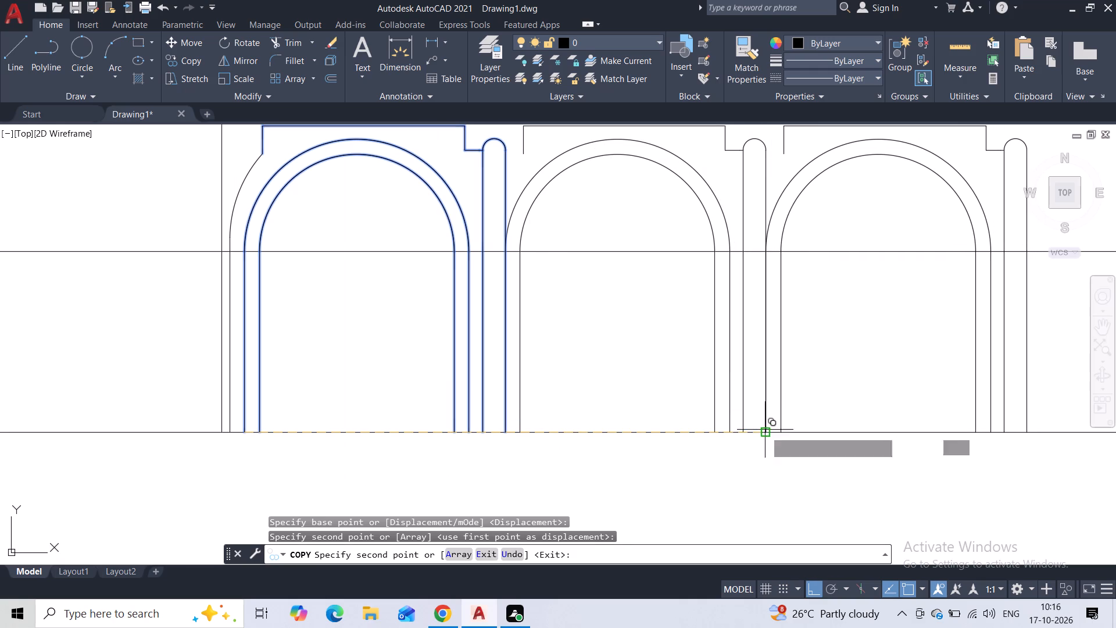
middle_click_drag(820, 419, 501, 397)
scroll(483, 387, "down", 2)
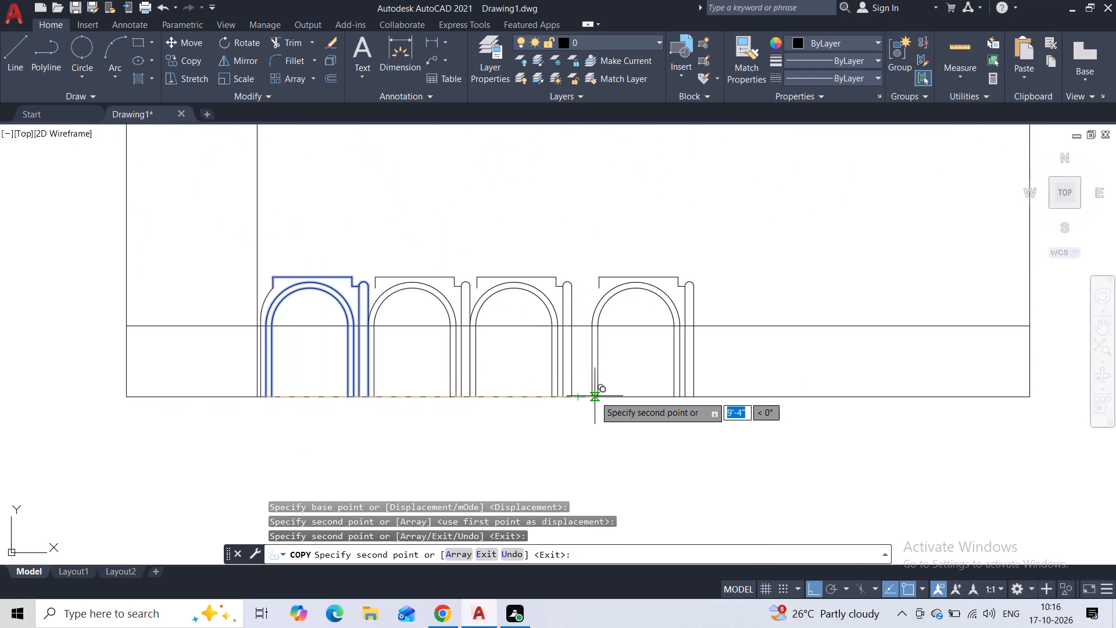
scroll(573, 399, "up", 2)
left_click(567, 394)
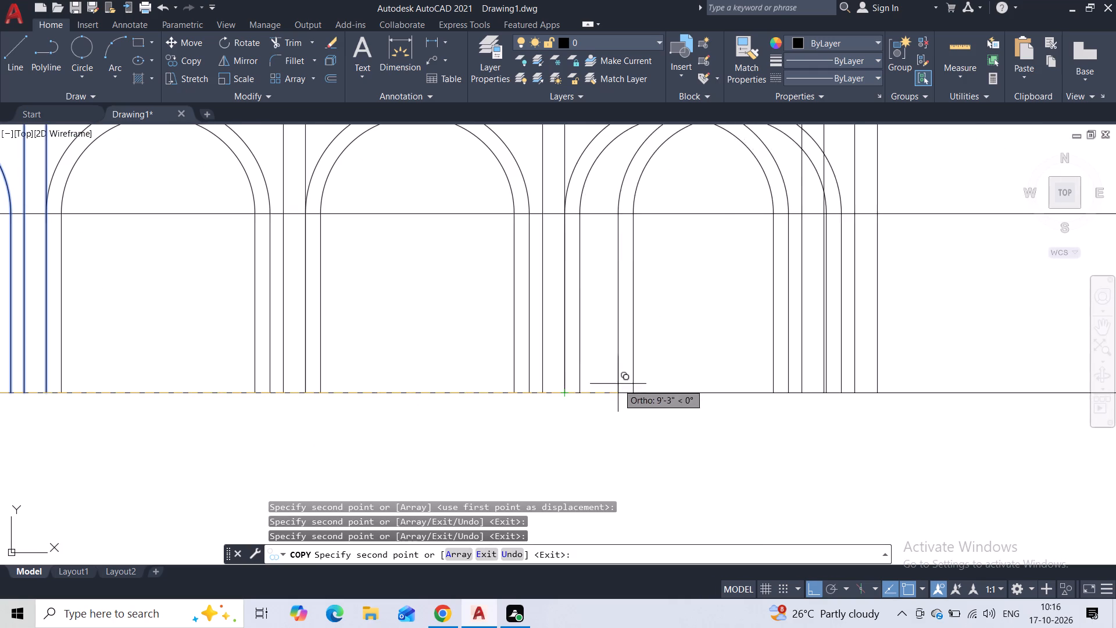
scroll(621, 382, "down", 3)
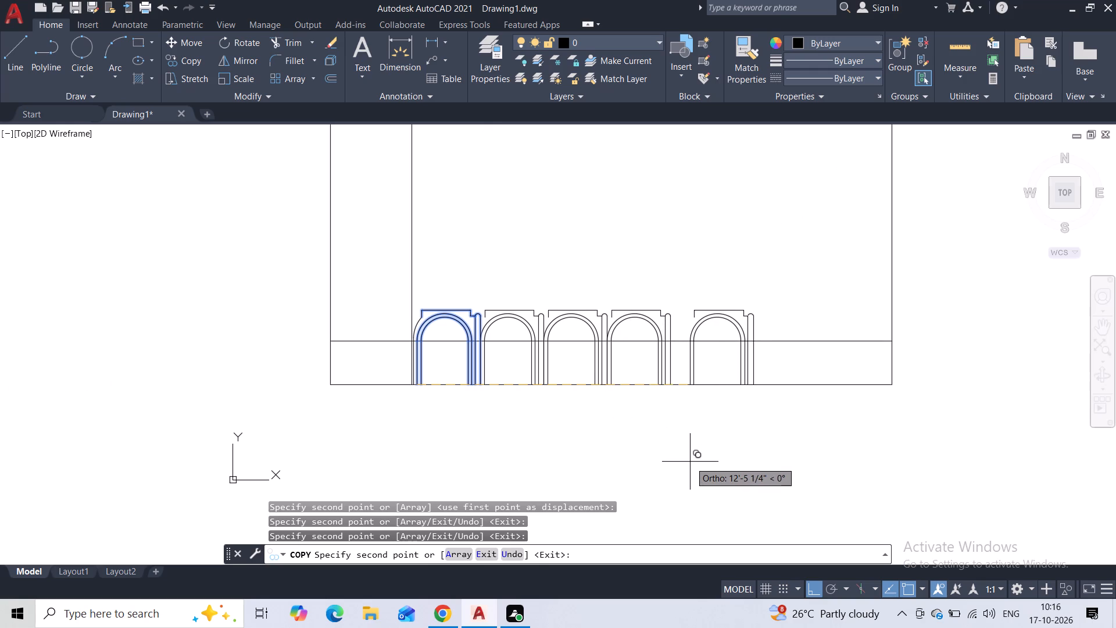
key("Escape")
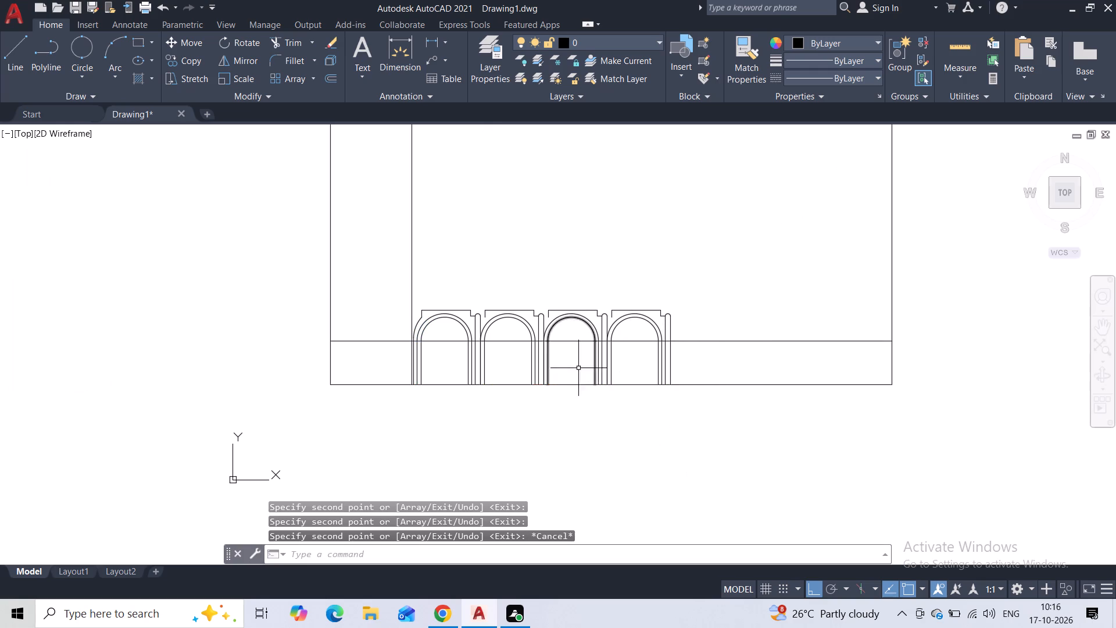
Draw short horizontal lines joining the first three rounded strips to the left vertical step of the following copied caps.
scroll(505, 323, "up", 4)
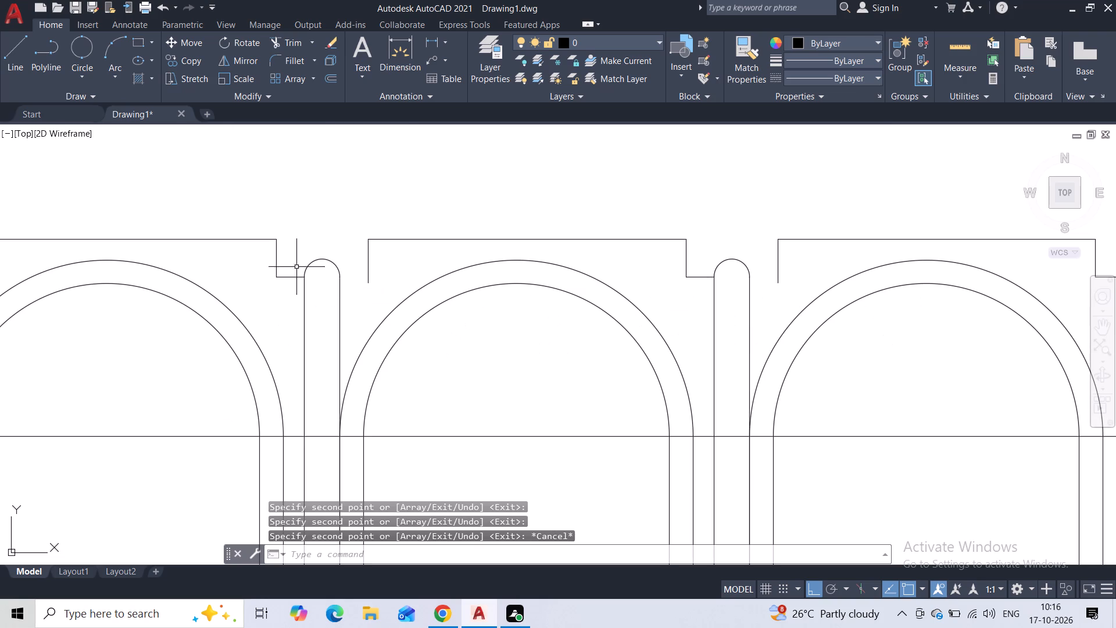
left_click(19, 66)
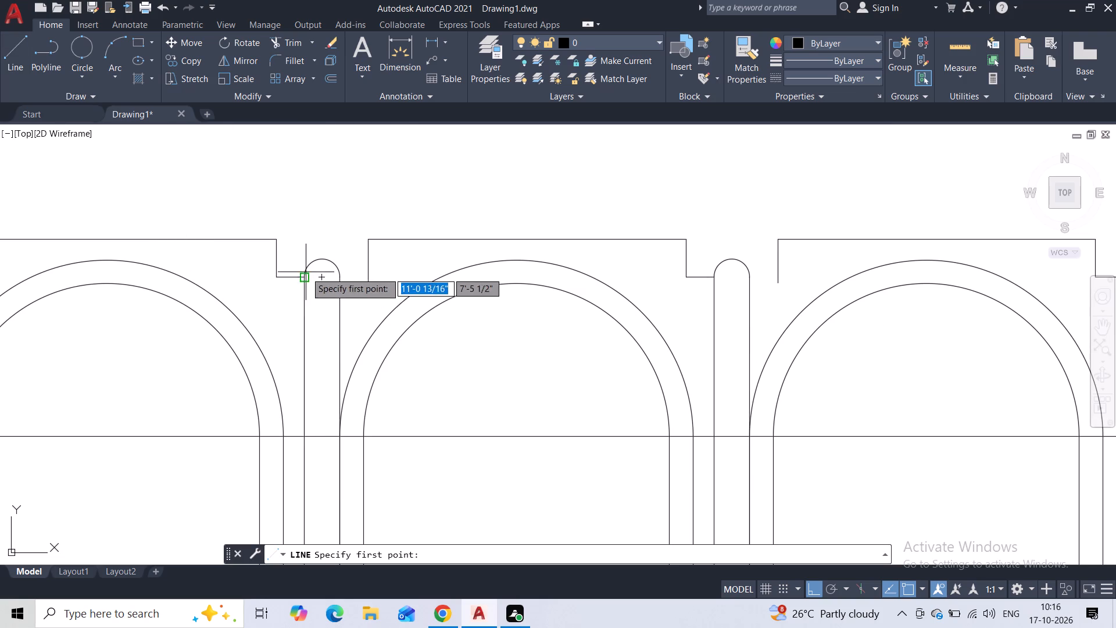
left_click(336, 282)
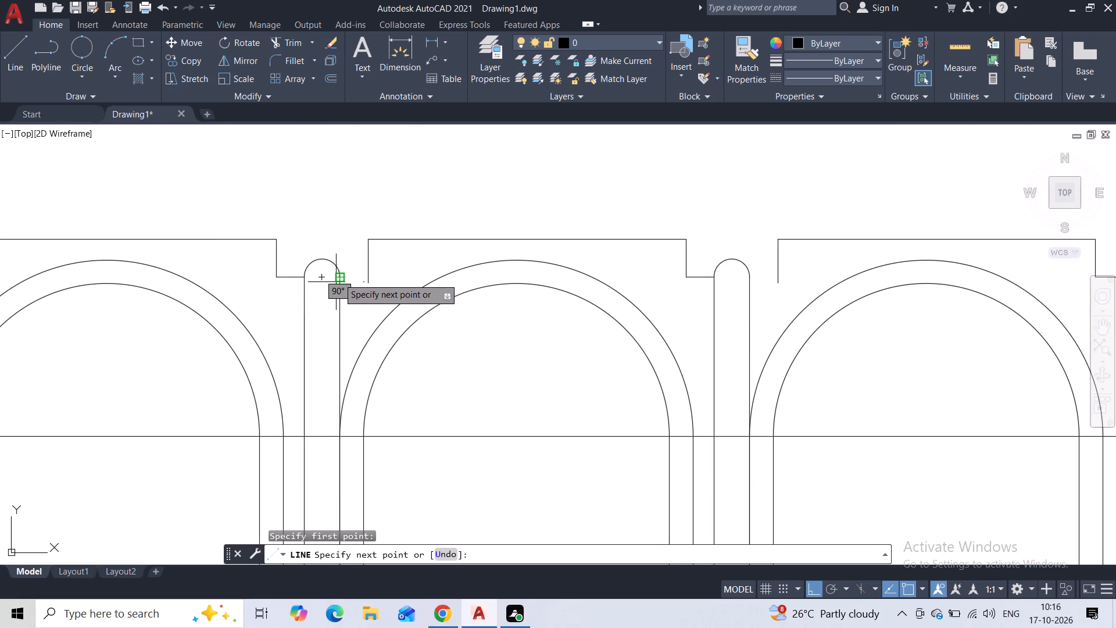
left_click(369, 271)
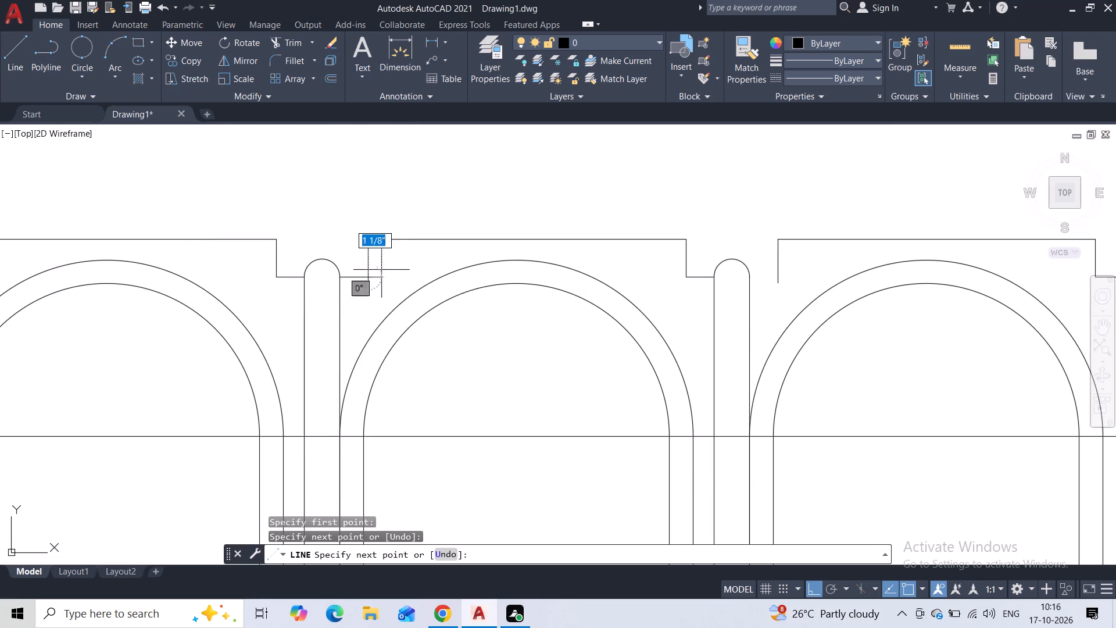
key("Escape")
key("space")
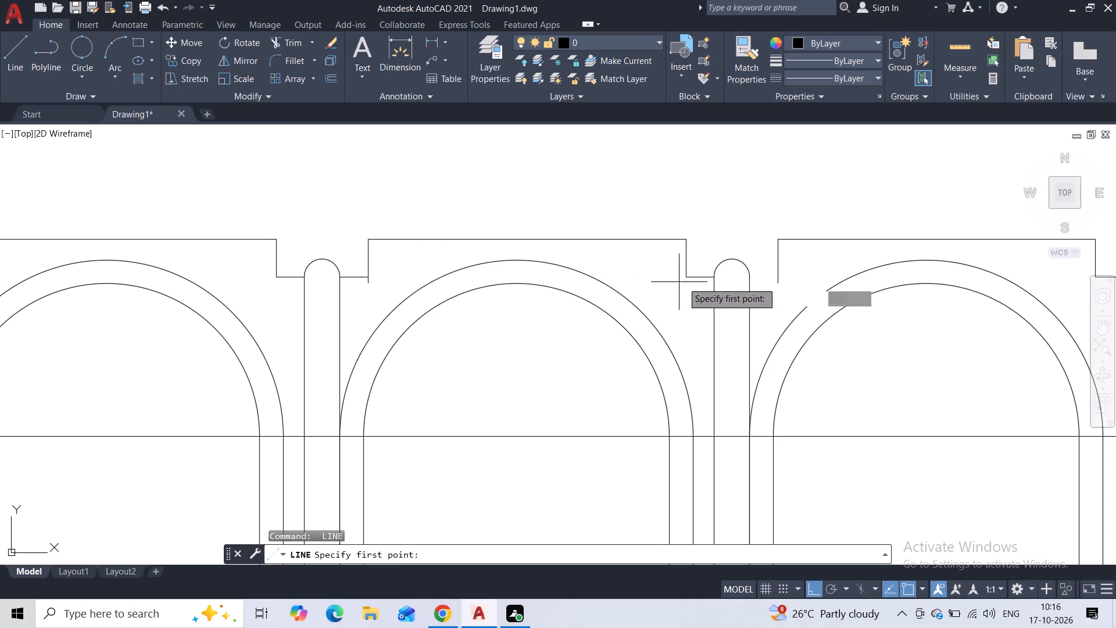
left_click(753, 280)
left_click(778, 277)
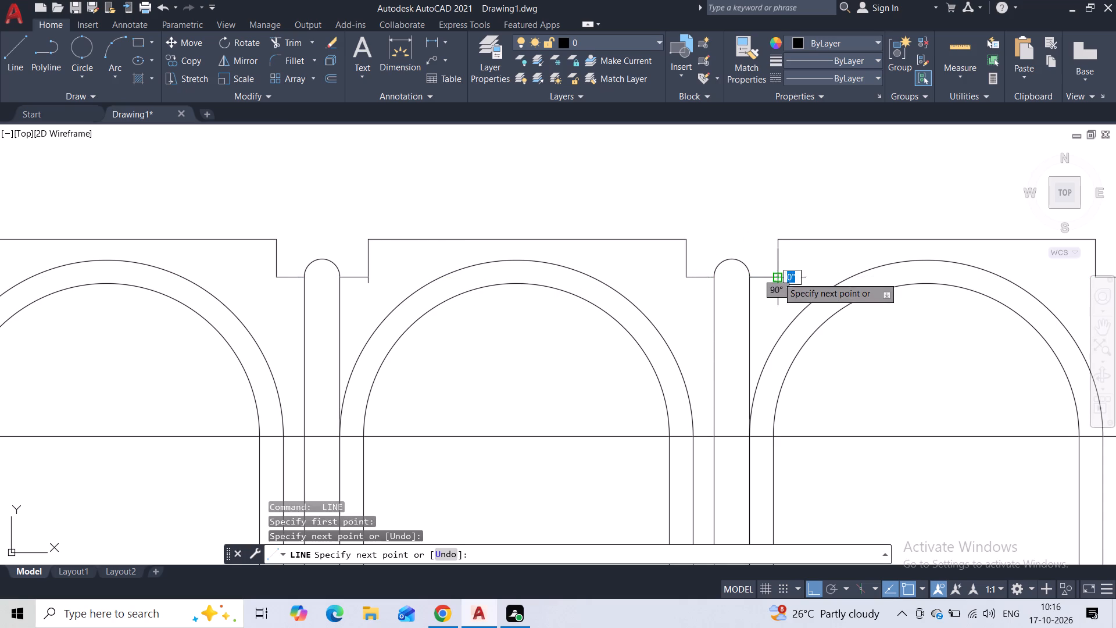
key("Escape")
middle_click_drag(800, 276, 208, 266)
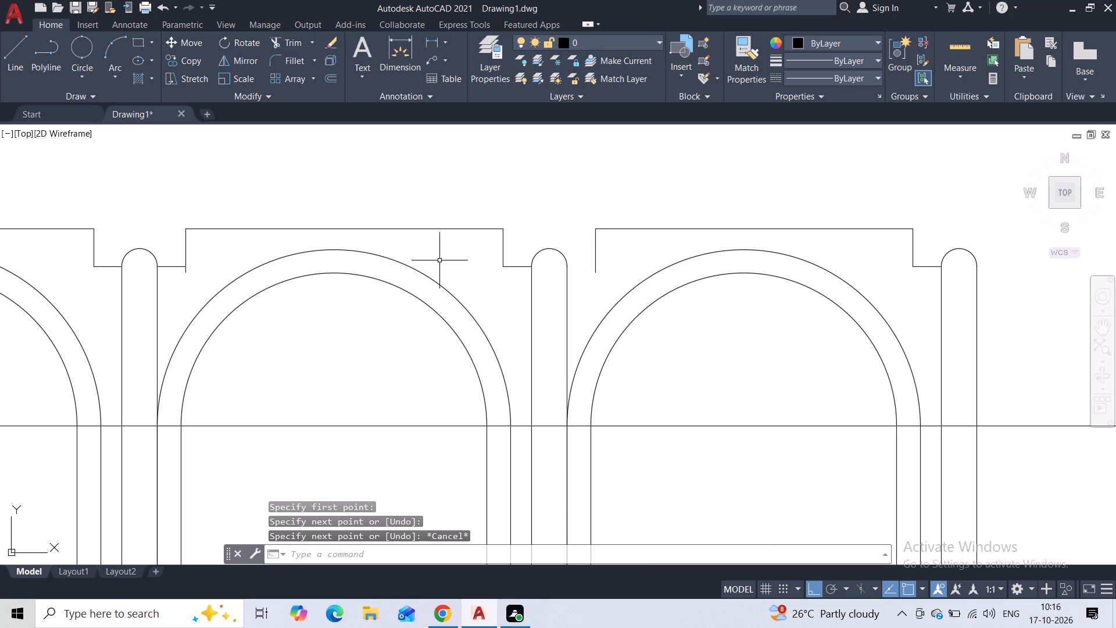
key("space")
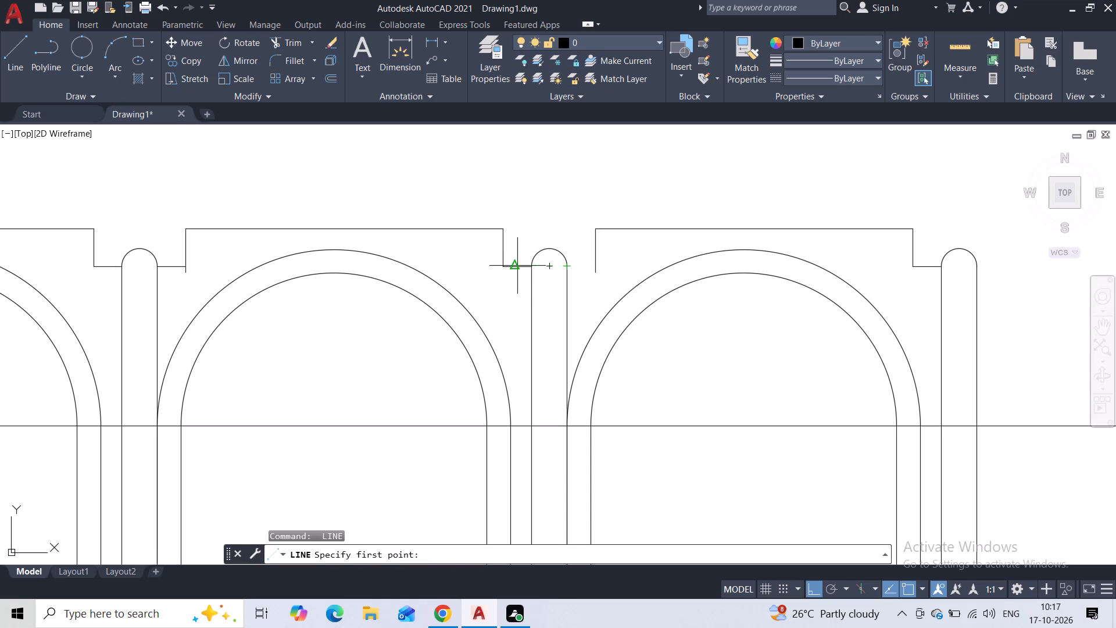
left_click(568, 265)
left_click(594, 266)
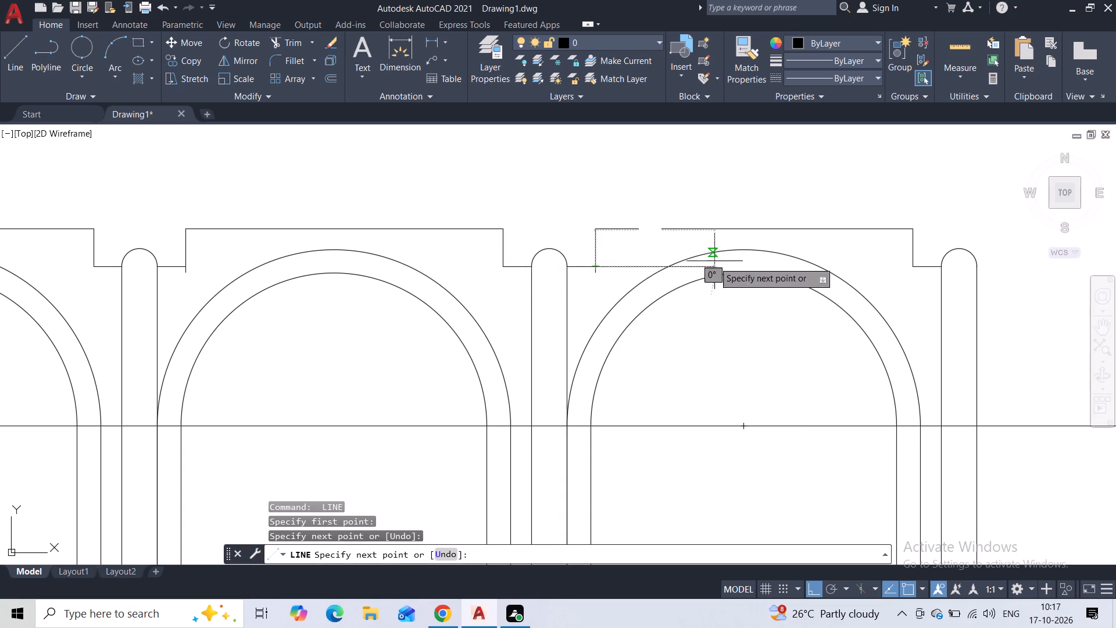
key("Escape")
Trim the overhanging lower ends of the three copied caps' left vertical steps below the short joining lines.
left_click(298, 47)
scroll(592, 275, "up", 2)
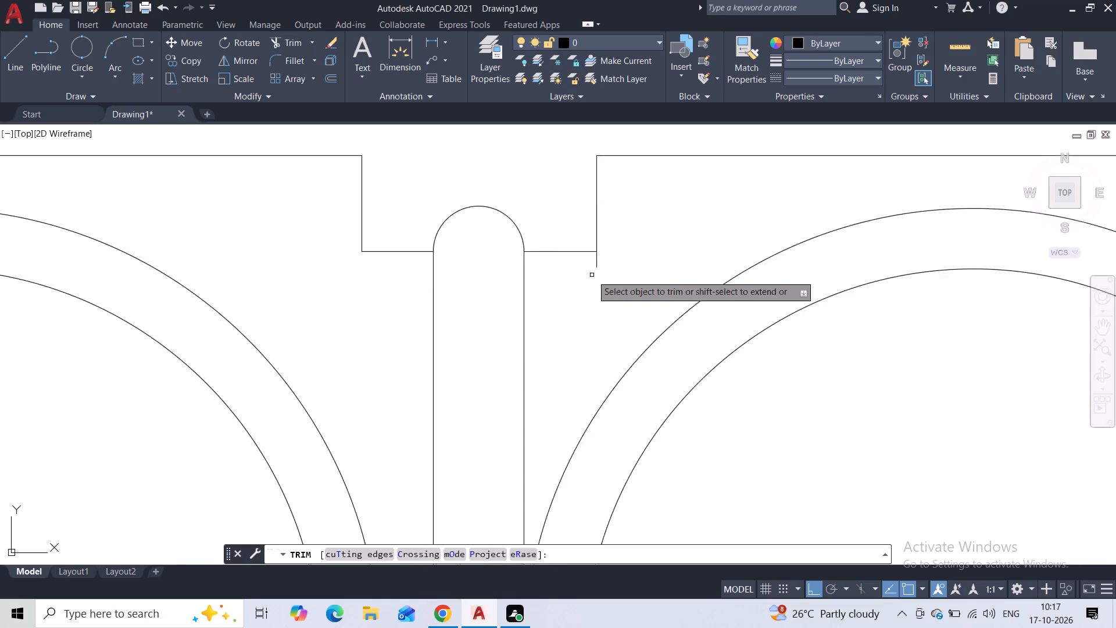
scroll(592, 275, "up", 1)
left_click_drag(618, 248, 584, 253)
scroll(582, 255, "down", 5)
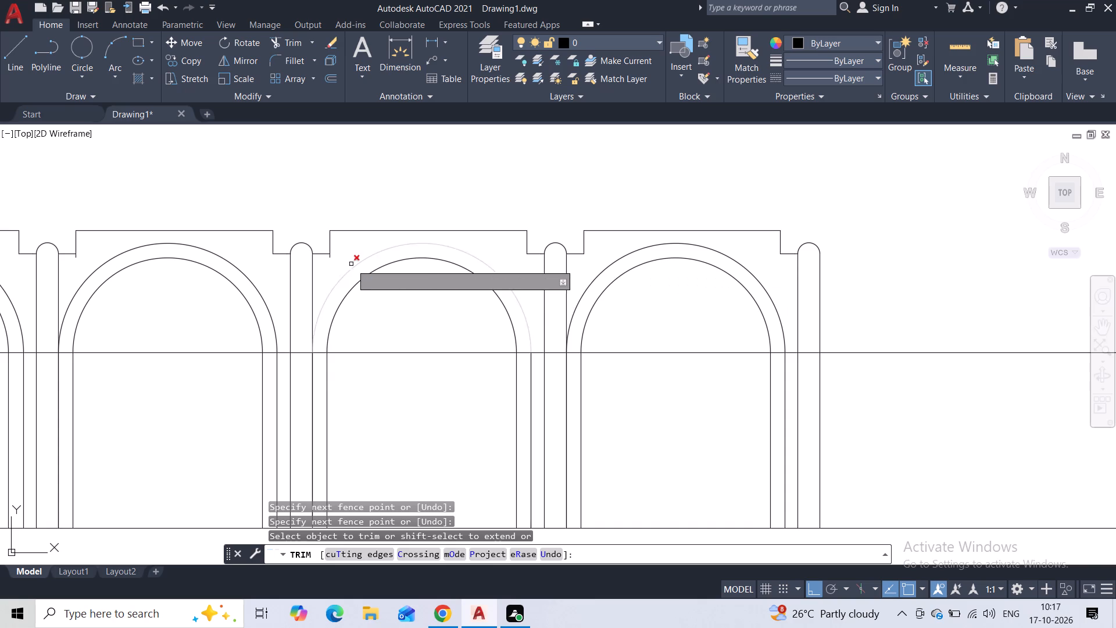
scroll(323, 258, "up", 6)
left_click_drag(443, 245, 349, 251)
scroll(348, 258, "down", 5)
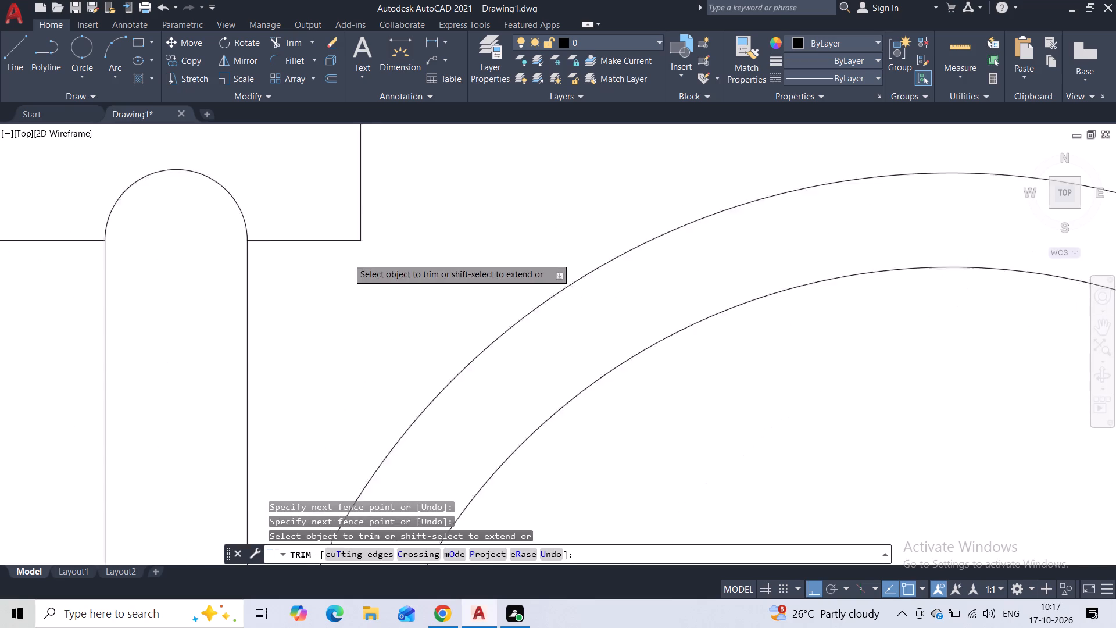
middle_click_drag(294, 317, 598, 316)
scroll(484, 322, "down", 4)
scroll(389, 322, "up", 4)
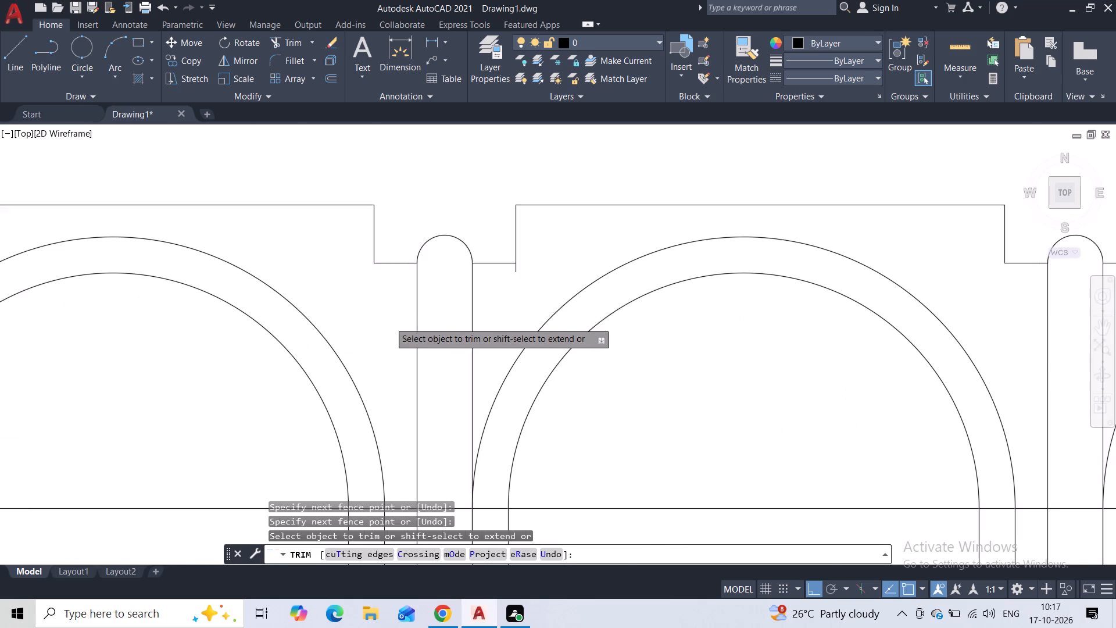
scroll(500, 275, "up", 4)
left_click(586, 235)
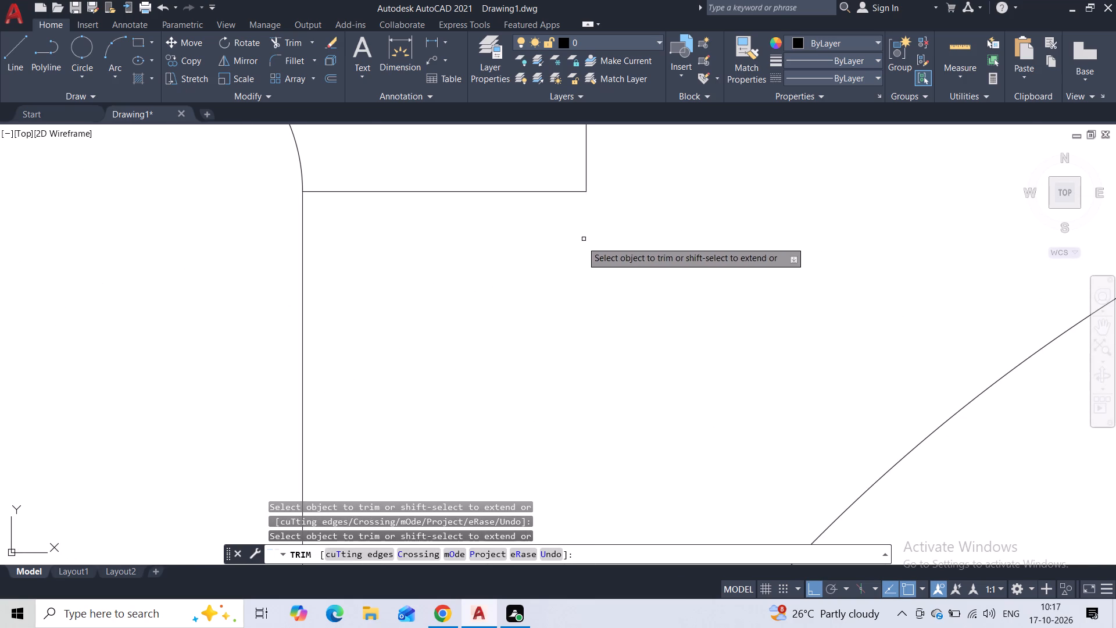
scroll(578, 248, "down", 9)
scroll(608, 292, "down", 1)
middle_click_drag(811, 228, 600, 236)
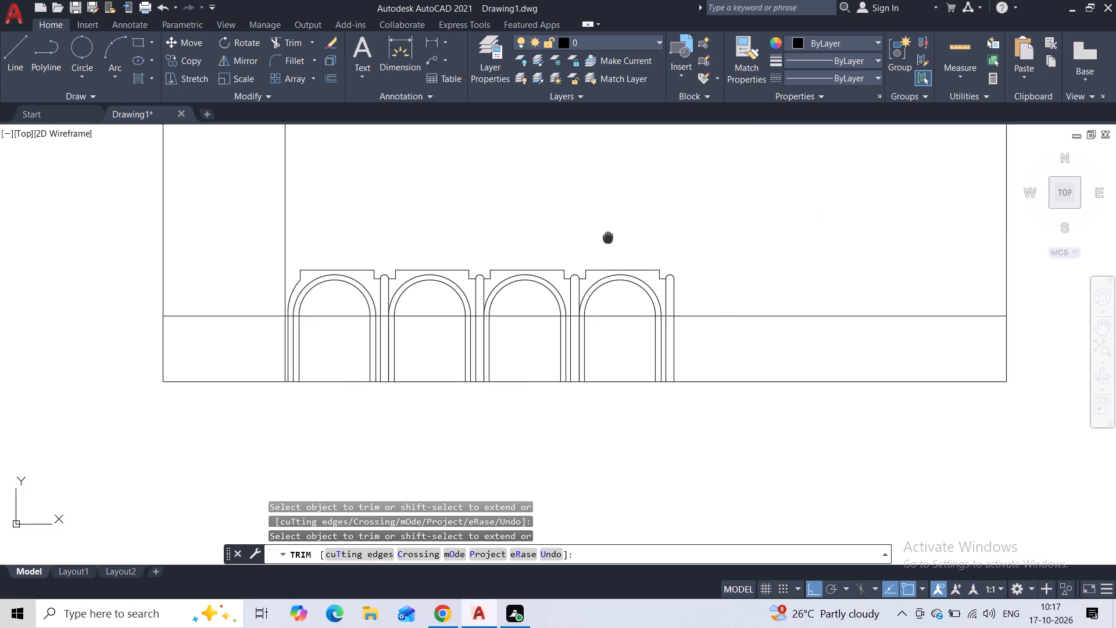
middle_click_drag(600, 236, 599, 236)
scroll(599, 236, "down", 2)
scroll(595, 233, "up", 2)
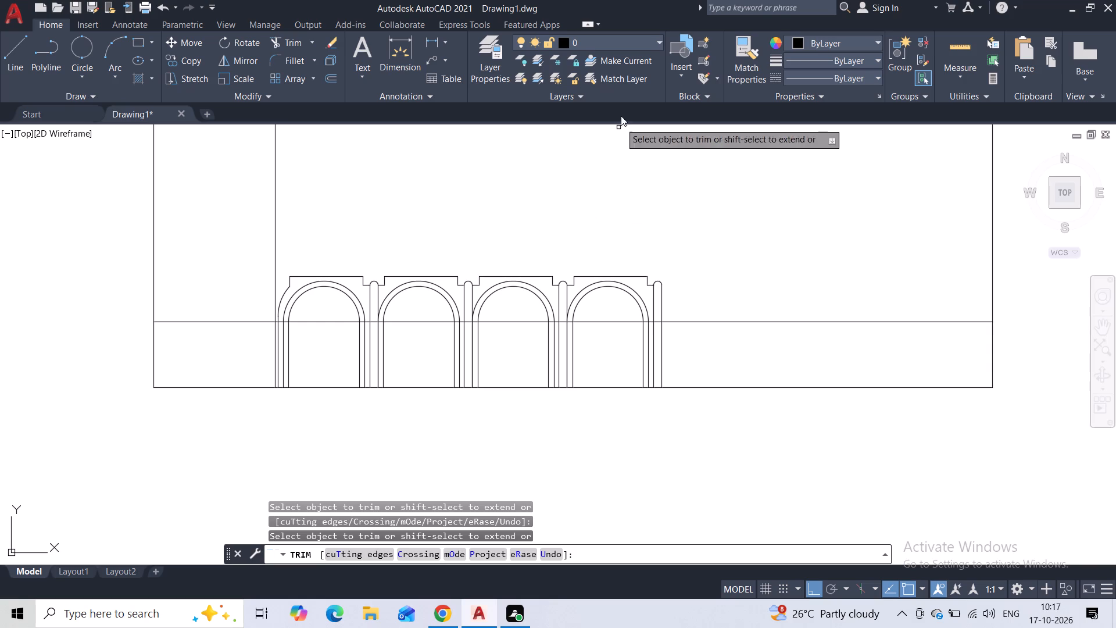
key("Escape")
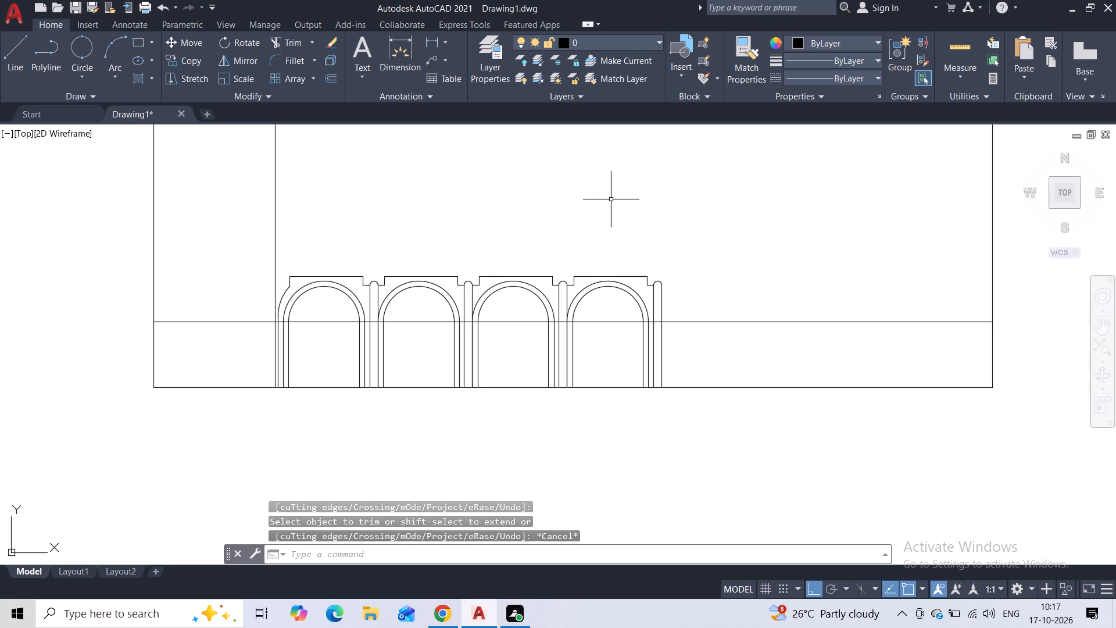
Draw a rectangle about 3'-4 1/2" wide and 4'-2 1/8" high on the wall above the first arches.
scroll(610, 215, "down", 1)
middle_click_drag(611, 219, 539, 242)
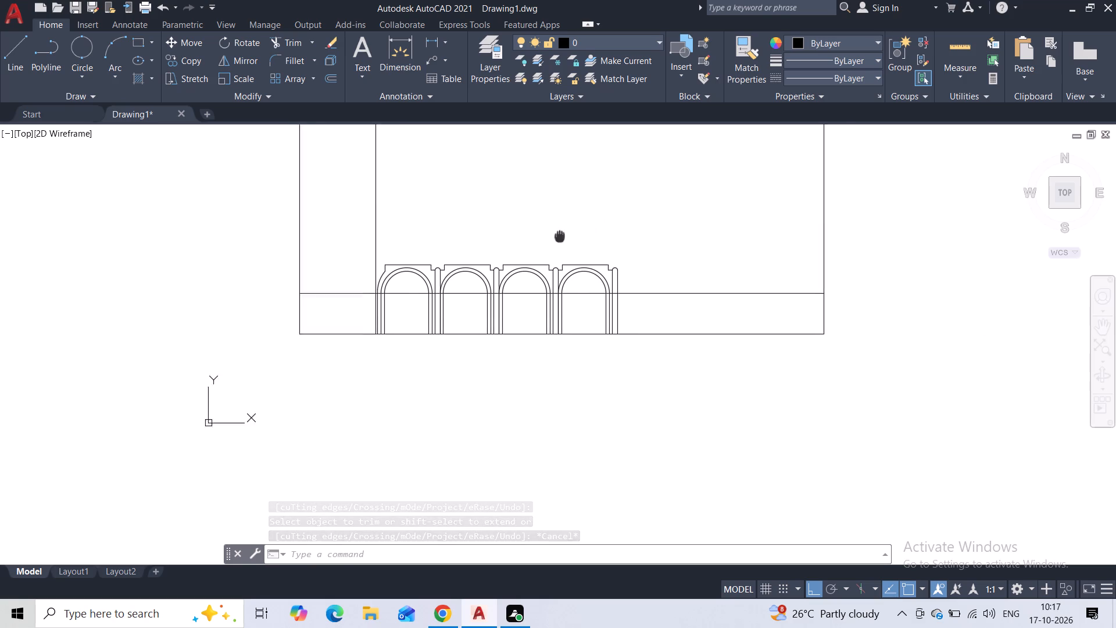
middle_click_drag(539, 242, 510, 252)
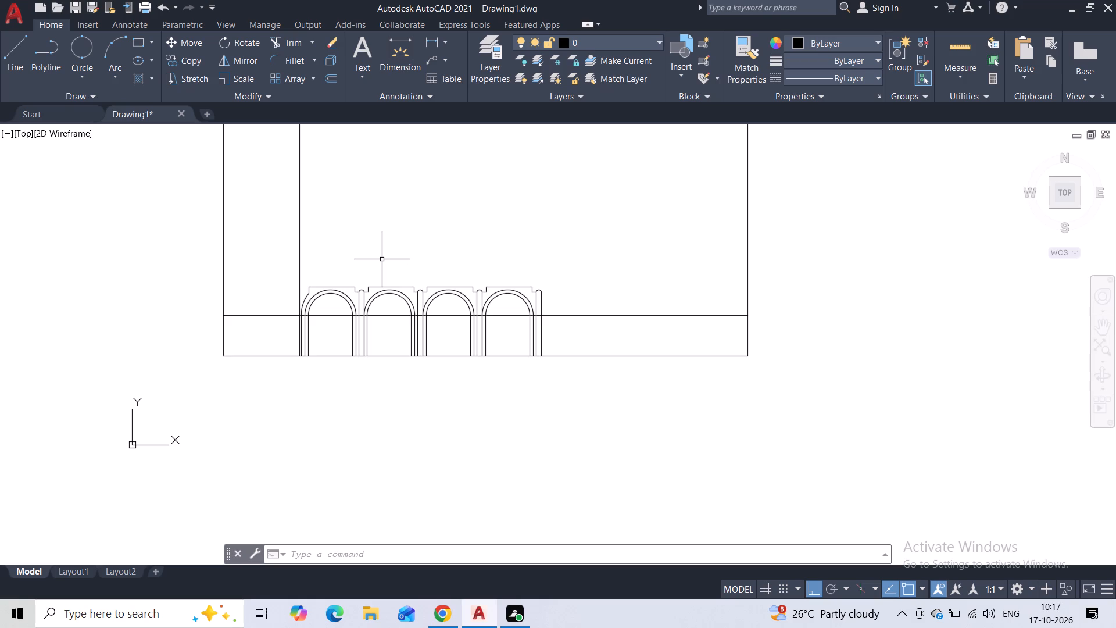
middle_click_drag(381, 229, 355, 343)
scroll(356, 333, "down", 1)
left_click(136, 41)
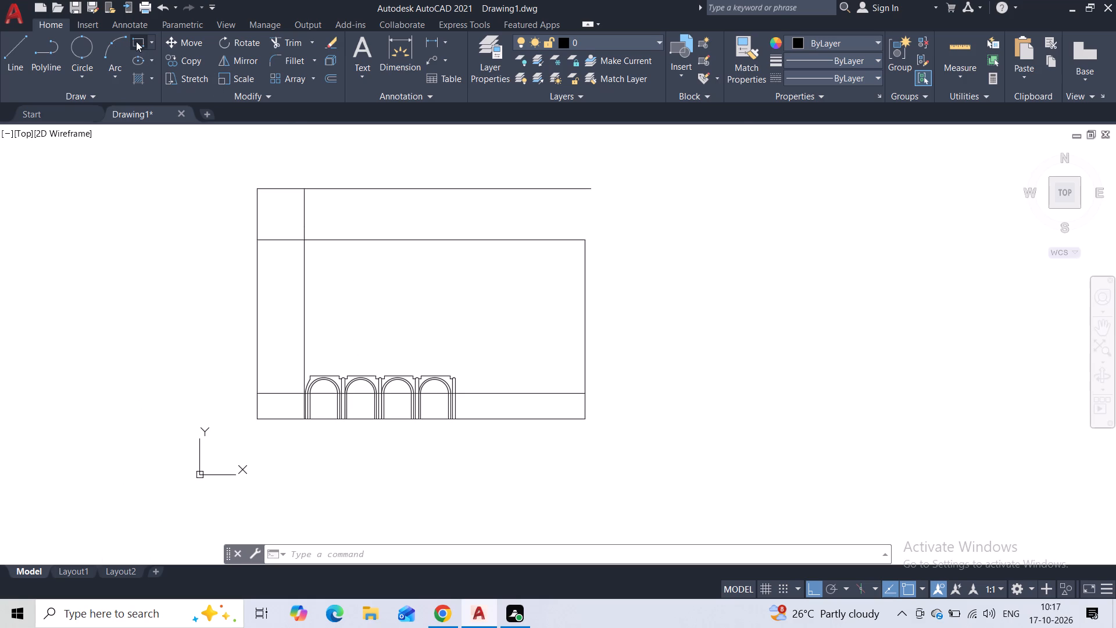
scroll(337, 340, "up", 2)
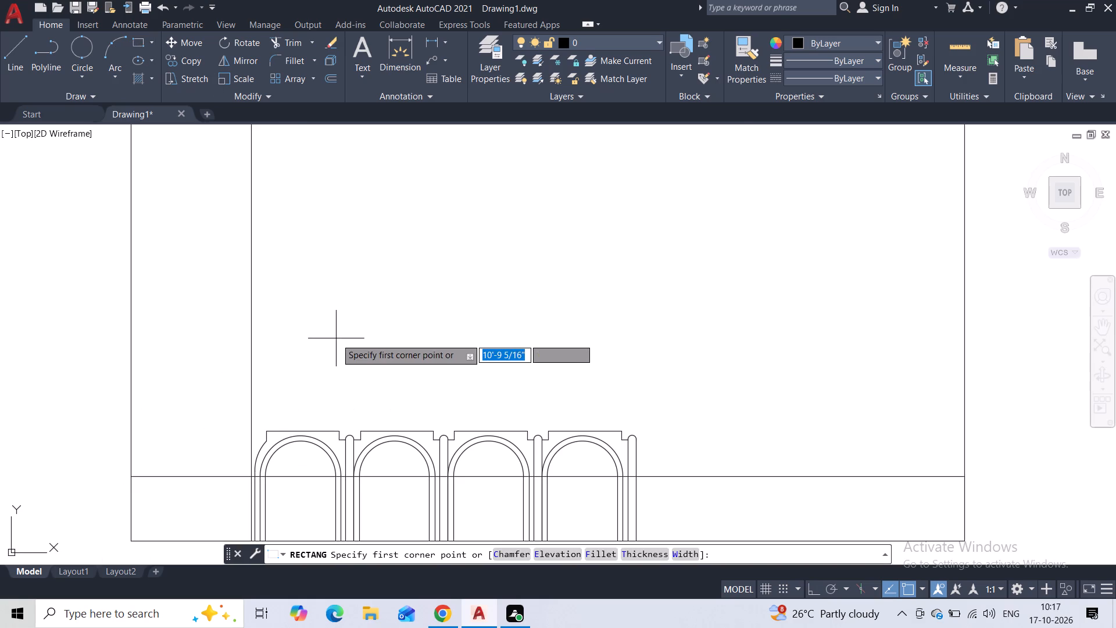
left_click(304, 407)
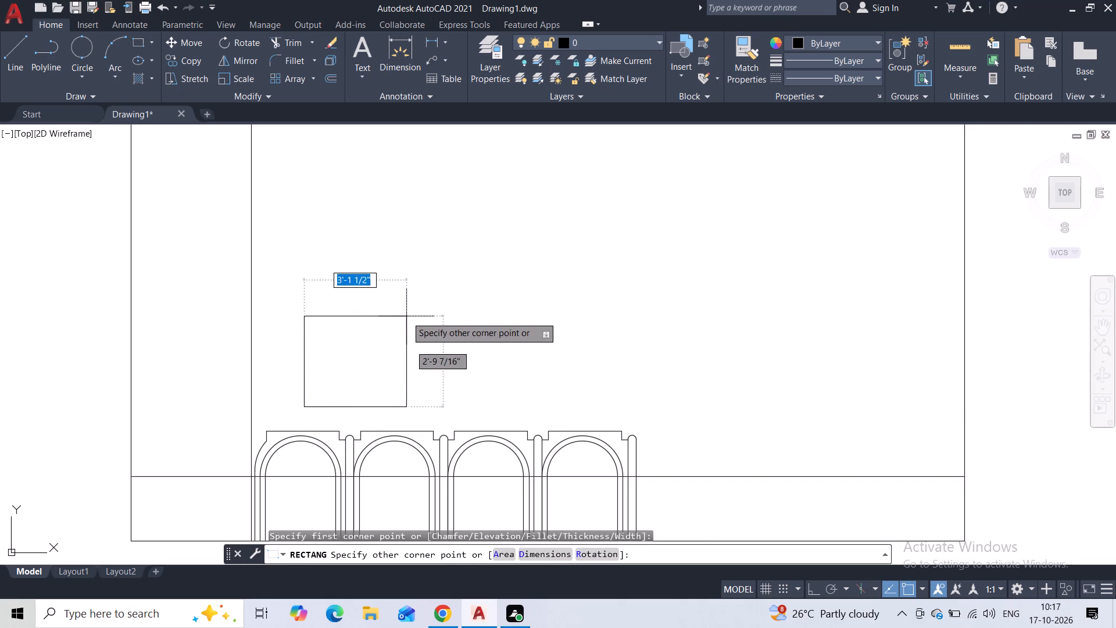
left_click(413, 272)
Offset the window rectangle 2" outward to form its frame.
left_click(449, 257)
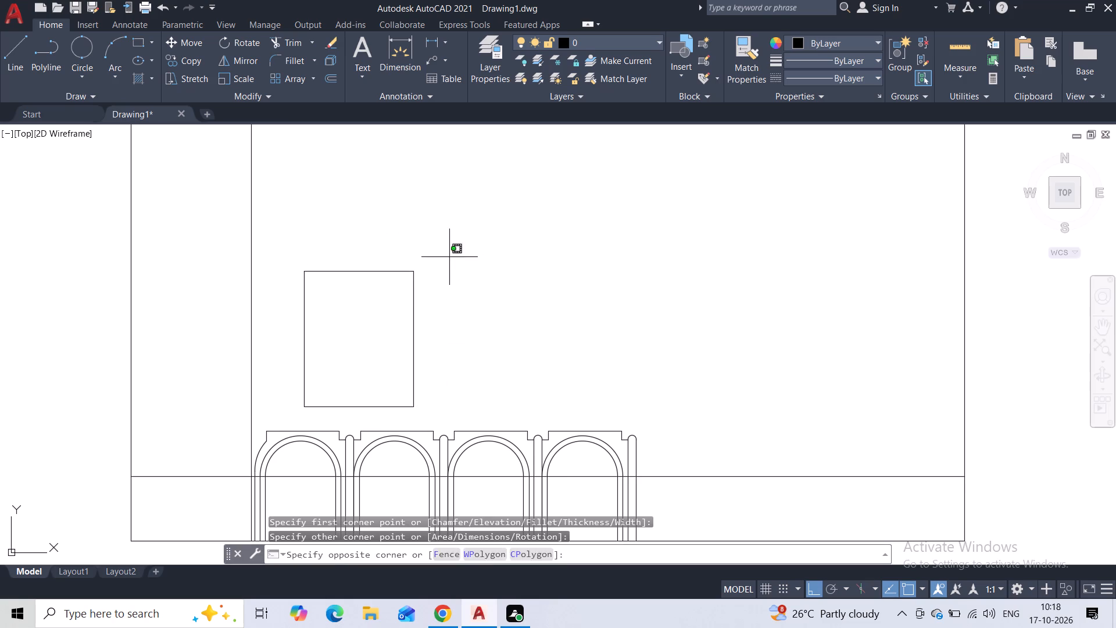
left_click(327, 330)
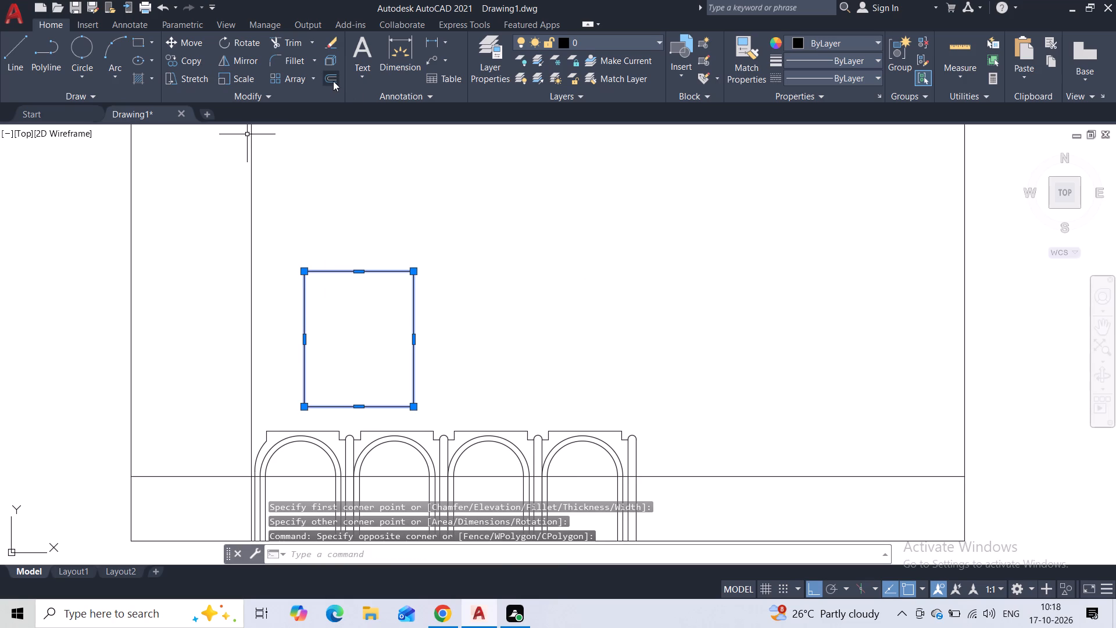
left_click(333, 81)
type("2\"")
key("Return")
left_click(372, 216)
key("Escape")
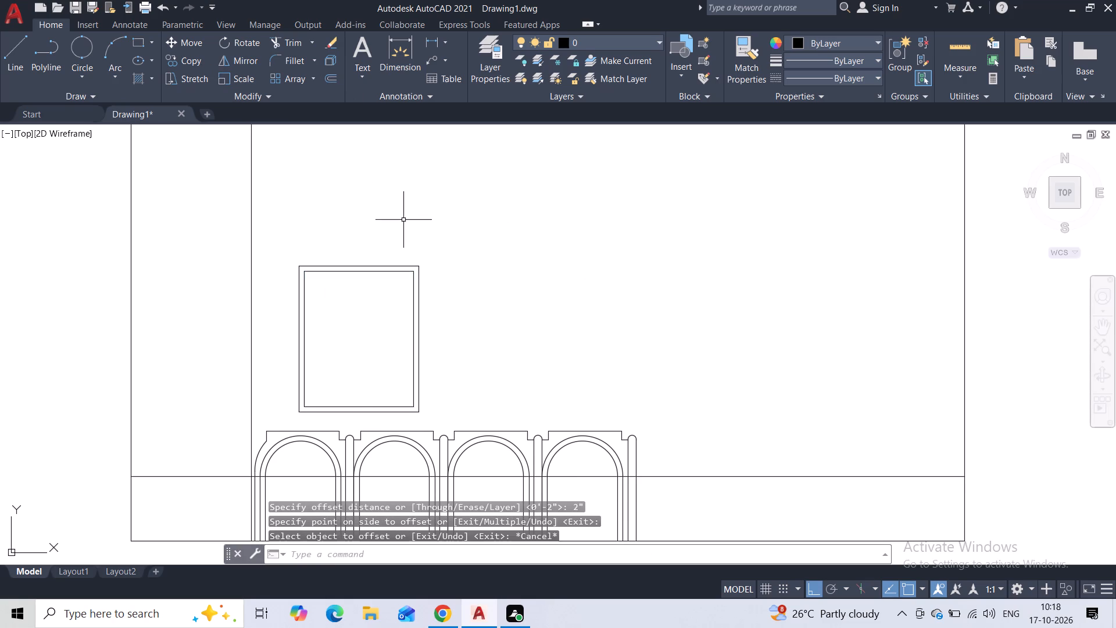
Copy the double-outlined window horizontally about 5'-6" to the right, above the arches.
left_click_drag(438, 224, 439, 230)
left_click(330, 318)
scroll(433, 295, "down", 2)
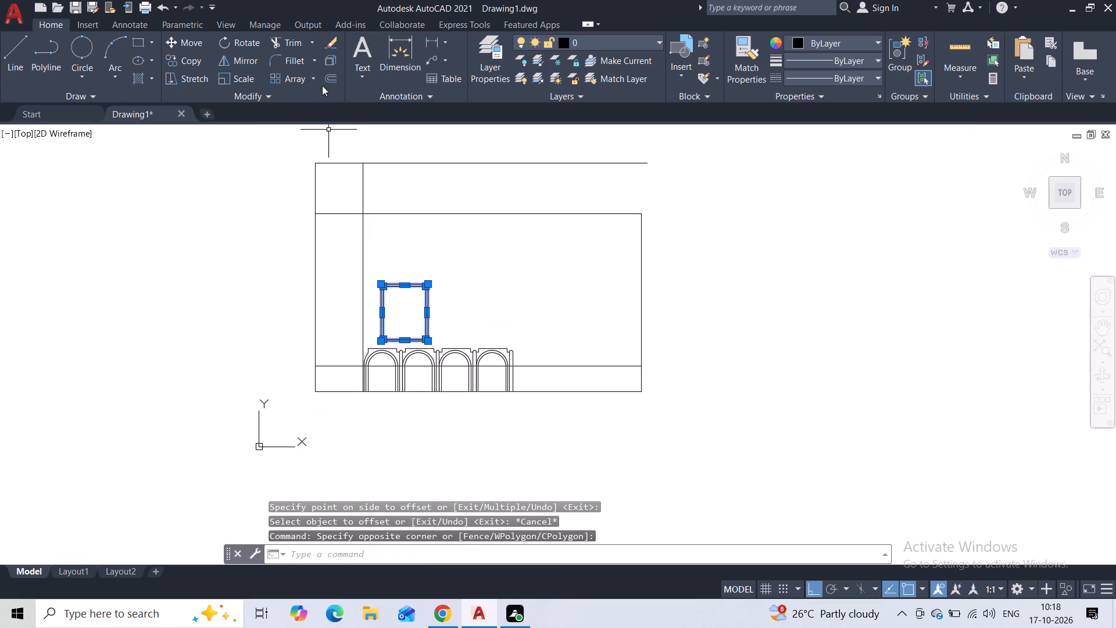
left_click(195, 63)
scroll(471, 288, "up", 2)
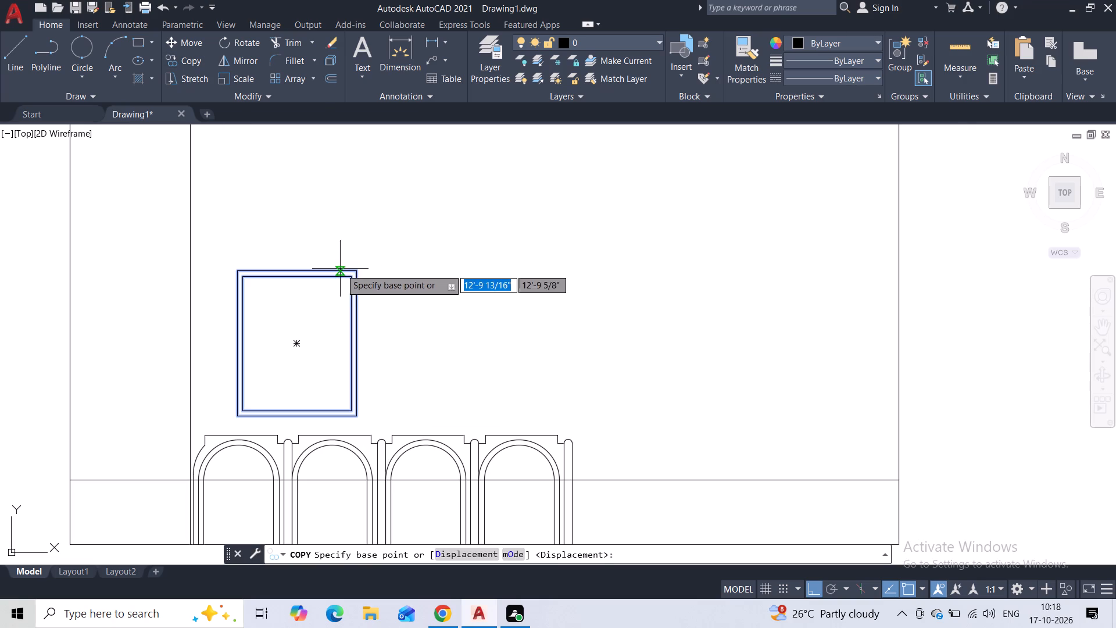
left_click(350, 270)
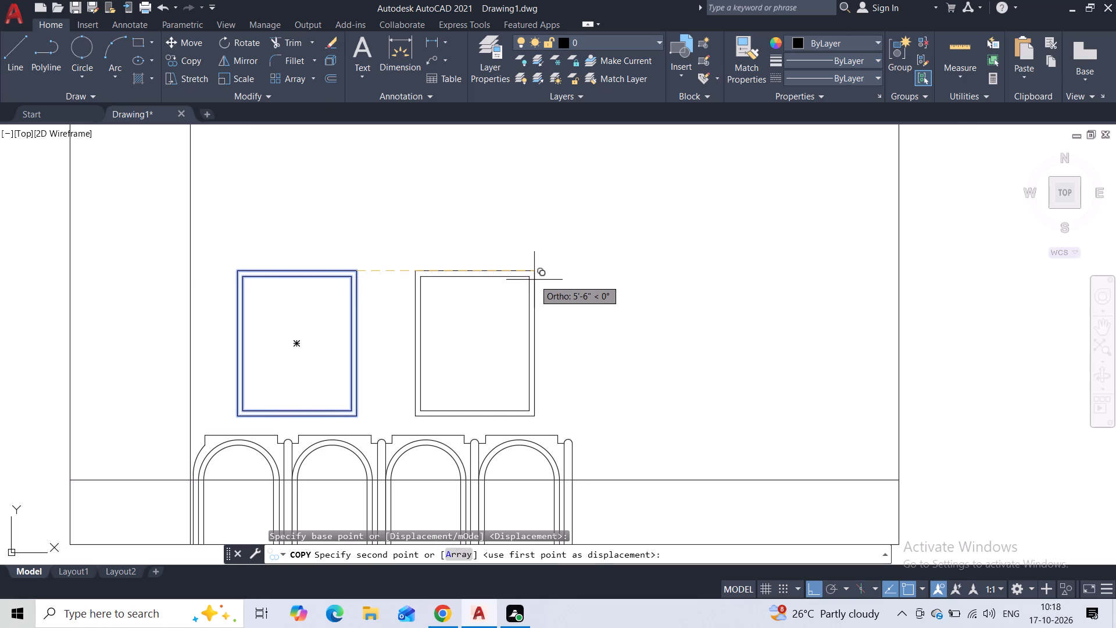
left_click(534, 280)
key("Escape")
Draw two closely spaced vertical lines across the full inner height of the left window, near its left side.
scroll(566, 256, "down", 1)
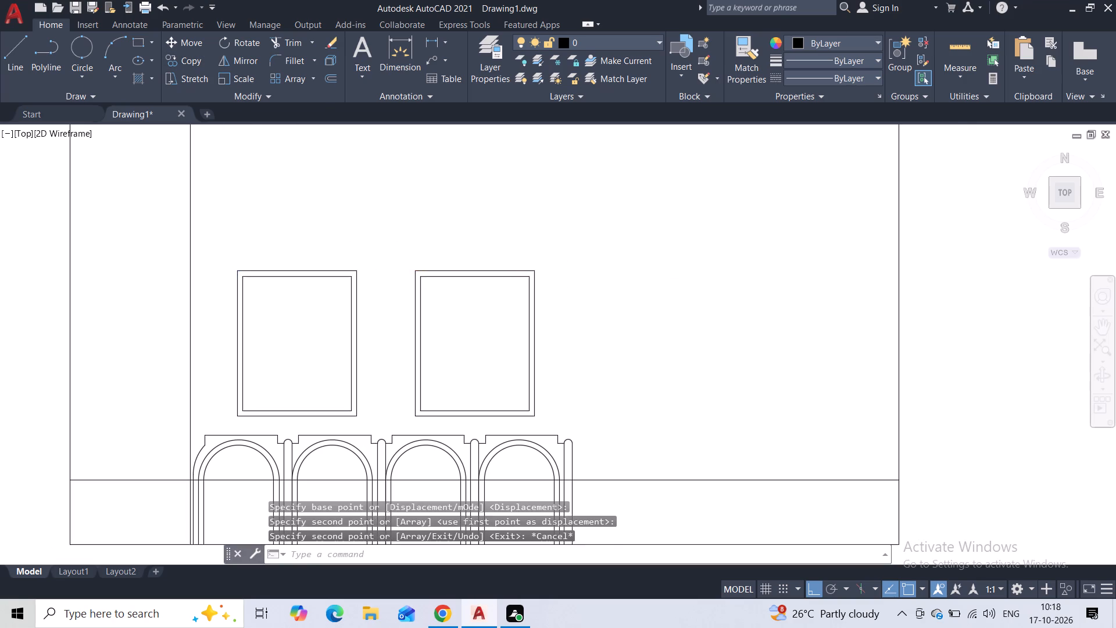
scroll(566, 256, "down", 1)
scroll(578, 283, "up", 1)
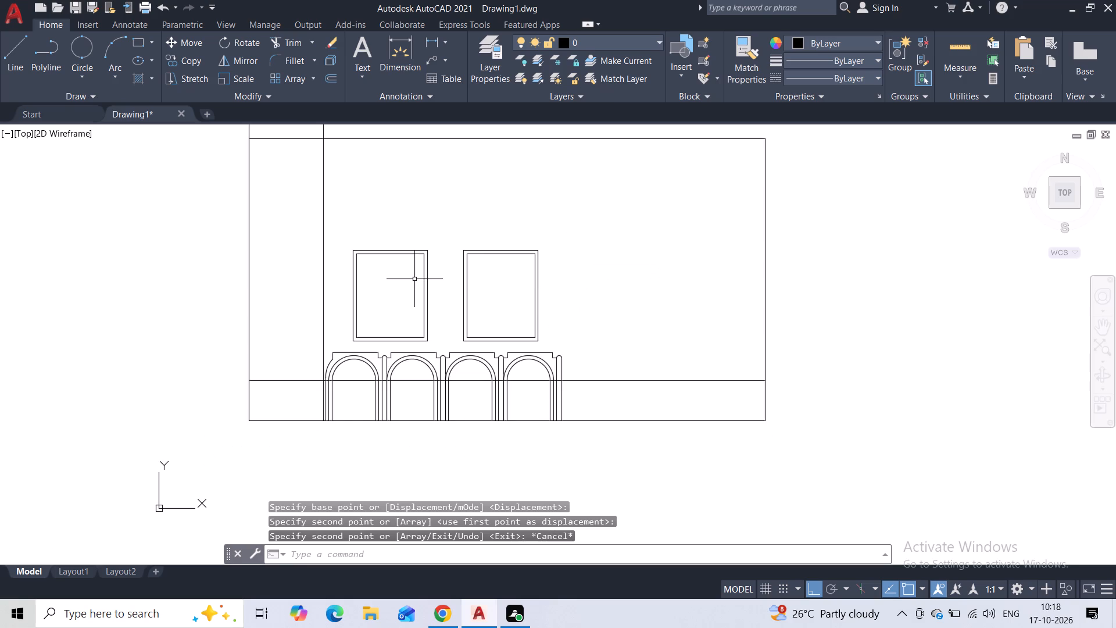
scroll(412, 279, "up", 3)
middle_click(400, 284)
scroll(400, 284, "down", 1)
middle_click_drag(400, 284, 398, 260)
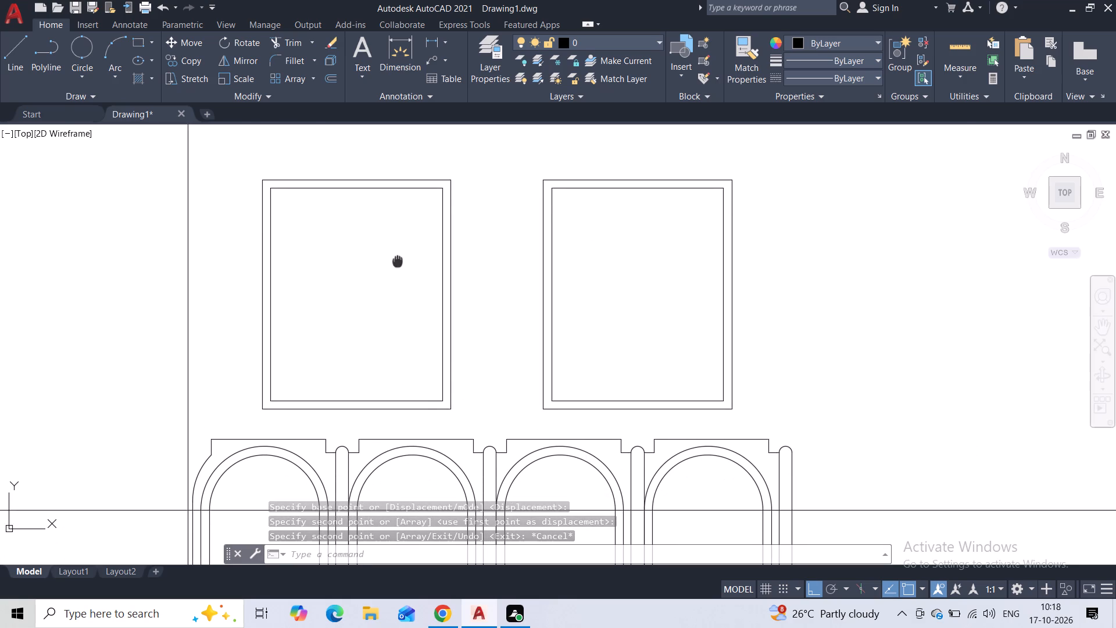
left_click(24, 62)
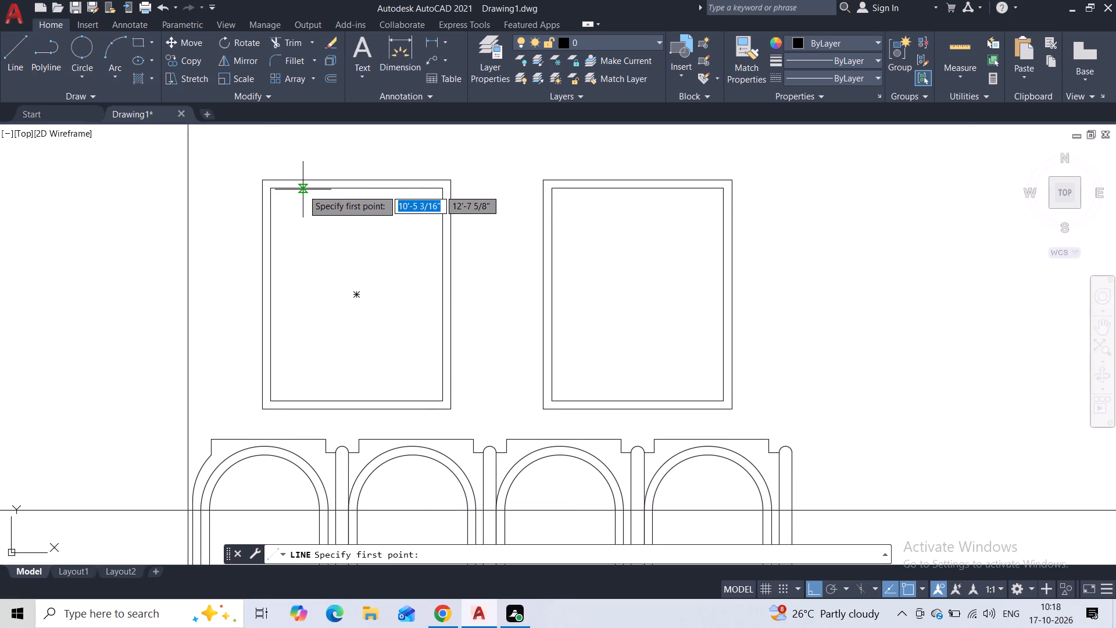
left_click(303, 190)
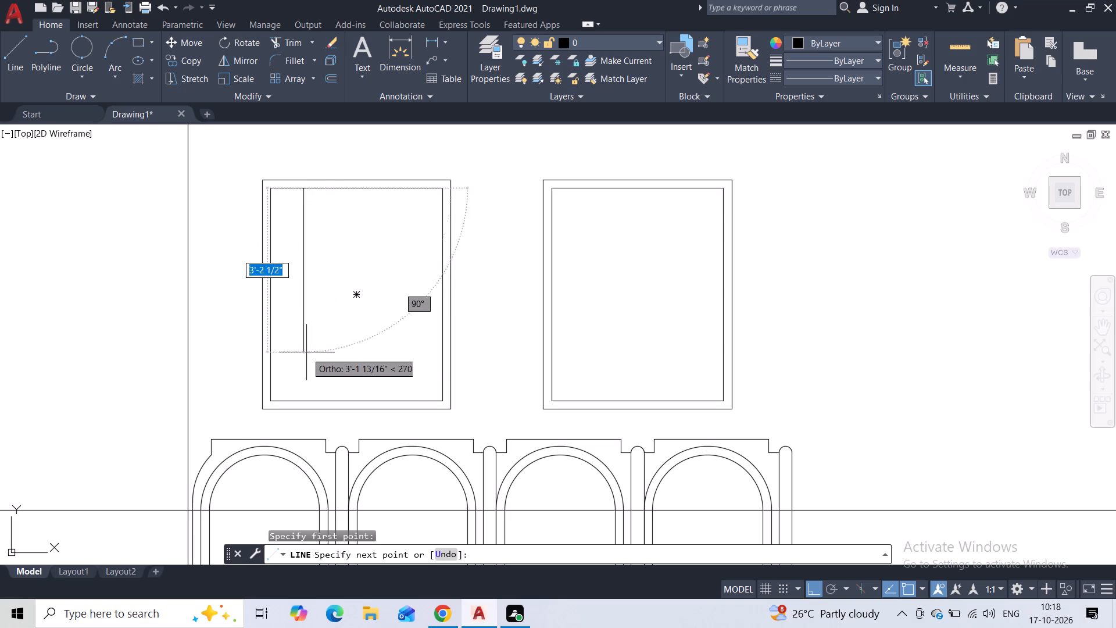
left_click(304, 396)
key("Escape")
key("space")
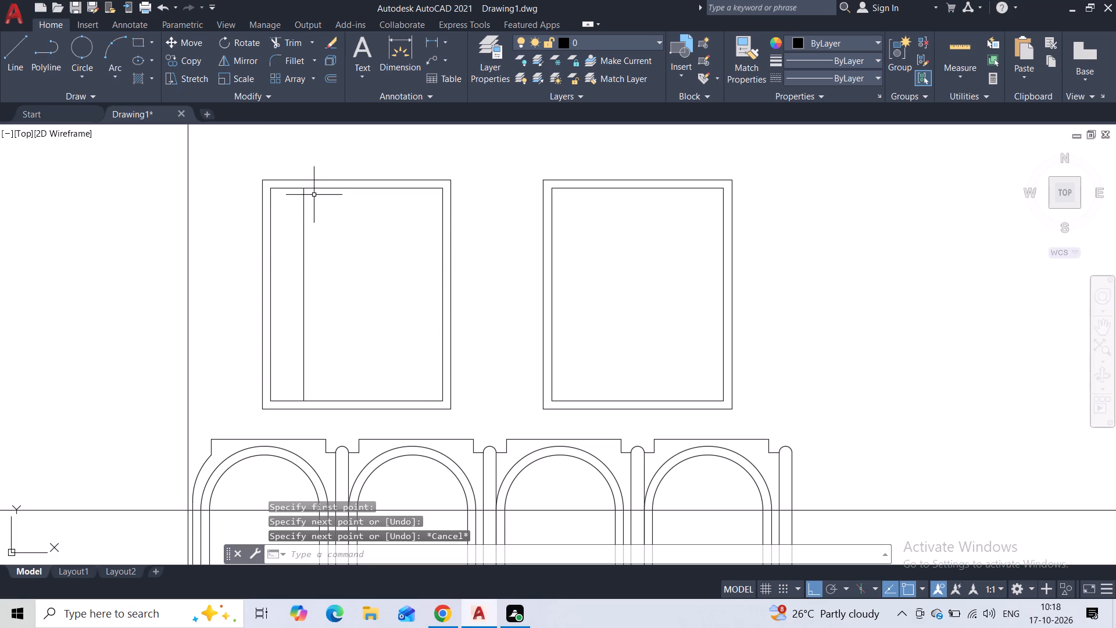
left_click(314, 194)
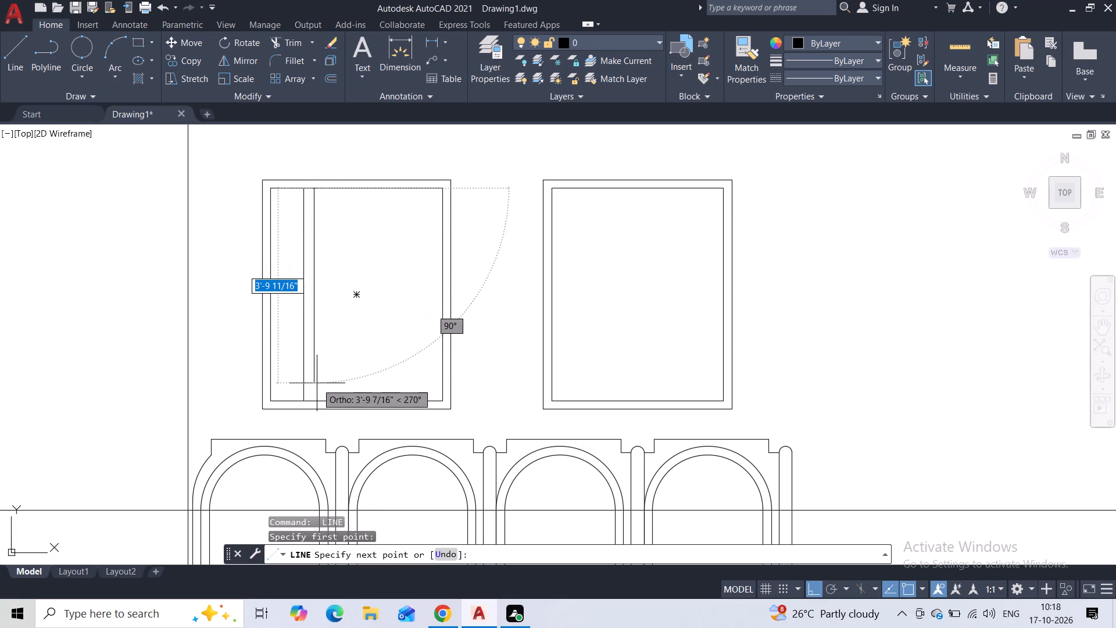
left_click(316, 398)
key("Escape")
Copy the vertical line pair once to the left window's right part and twice into the right window, the last about 7'-0" away.
left_click(315, 260)
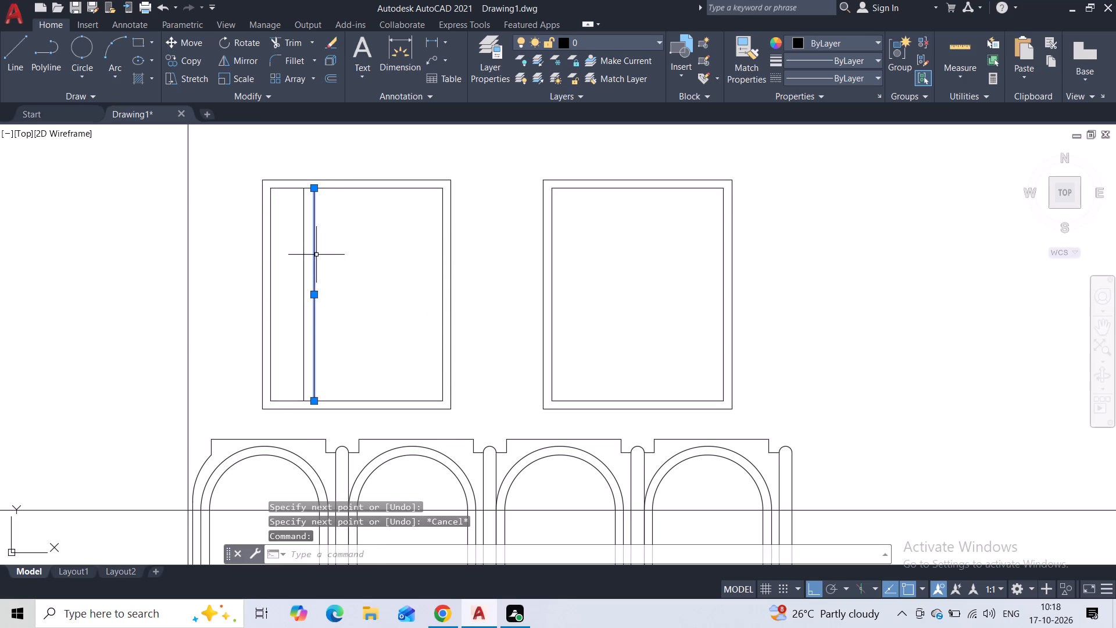
left_click(305, 257)
left_click(204, 63)
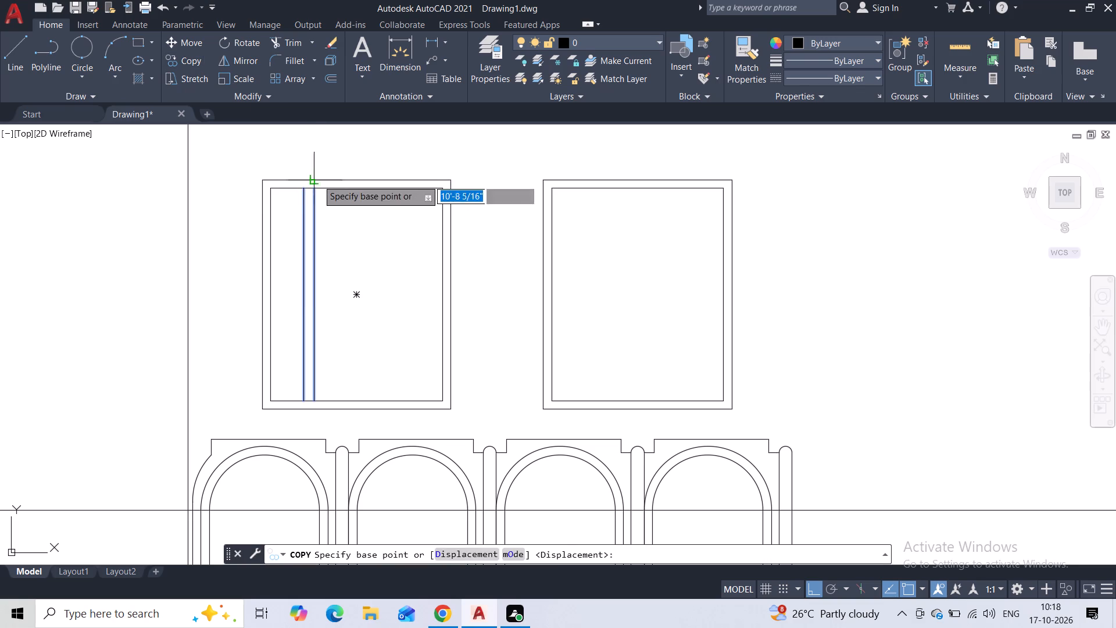
left_click(317, 187)
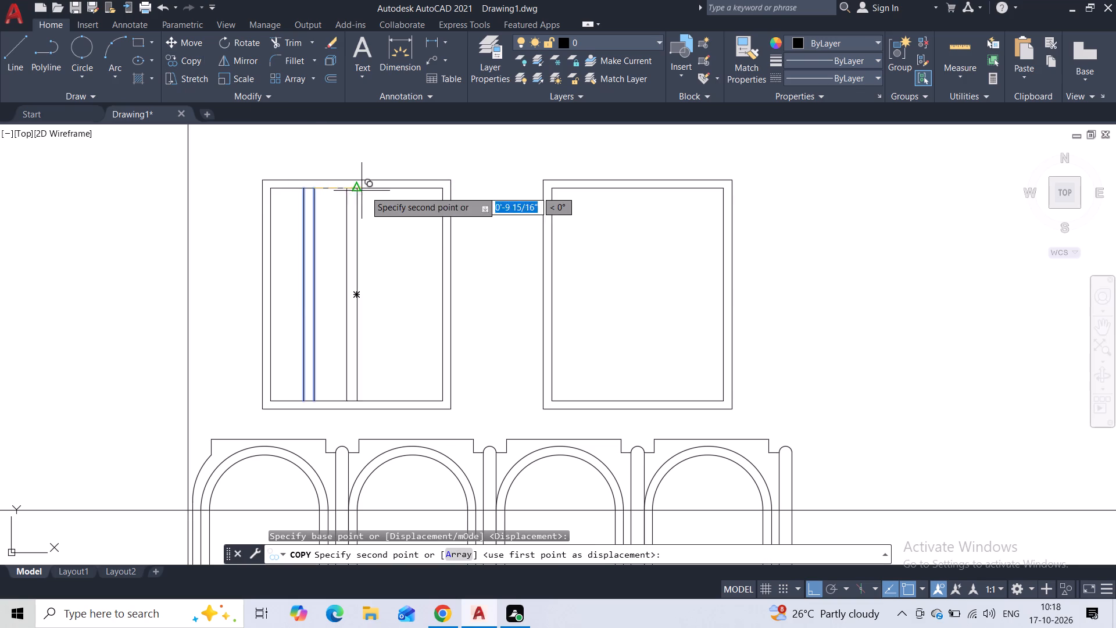
left_click(397, 191)
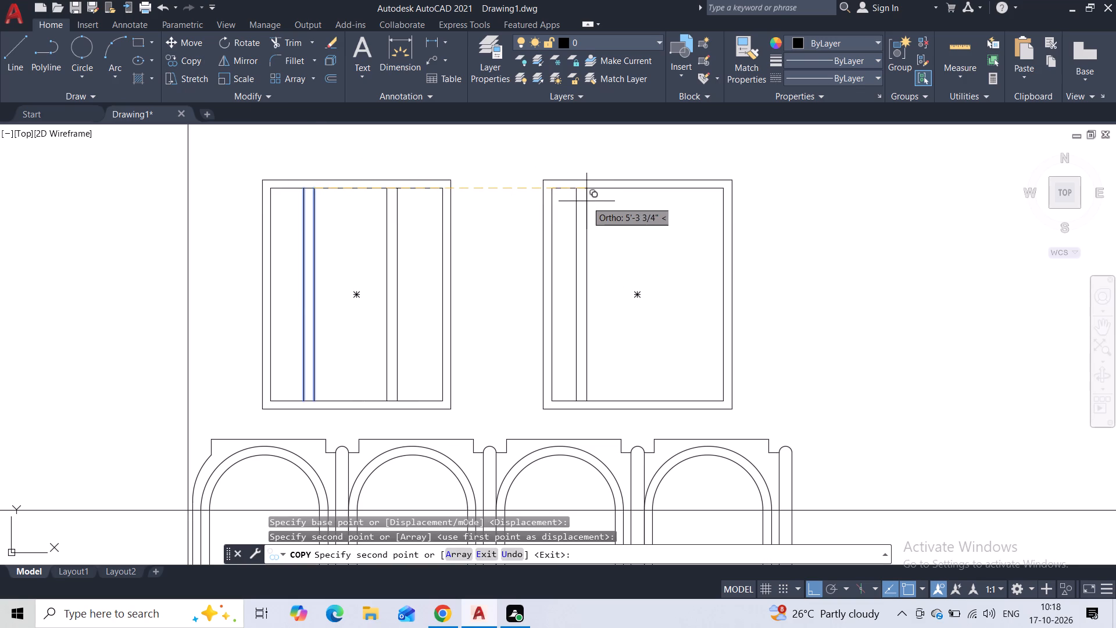
left_click(591, 201)
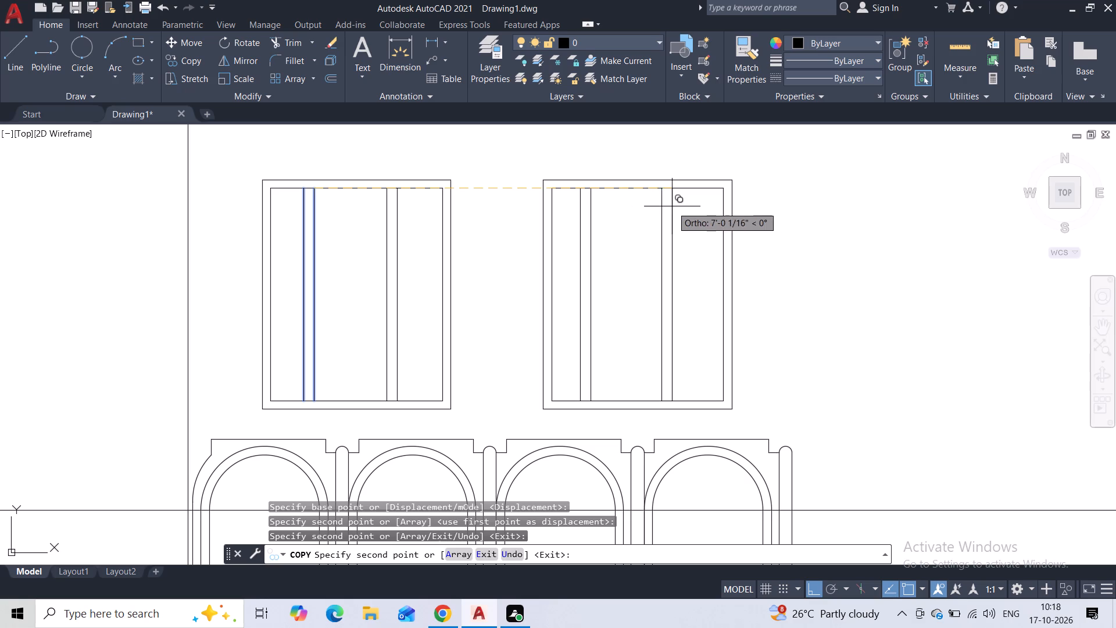
left_click(672, 206)
key("Escape")
Draw a horizontal line across the full inner width of the left window, near its top.
left_click(11, 67)
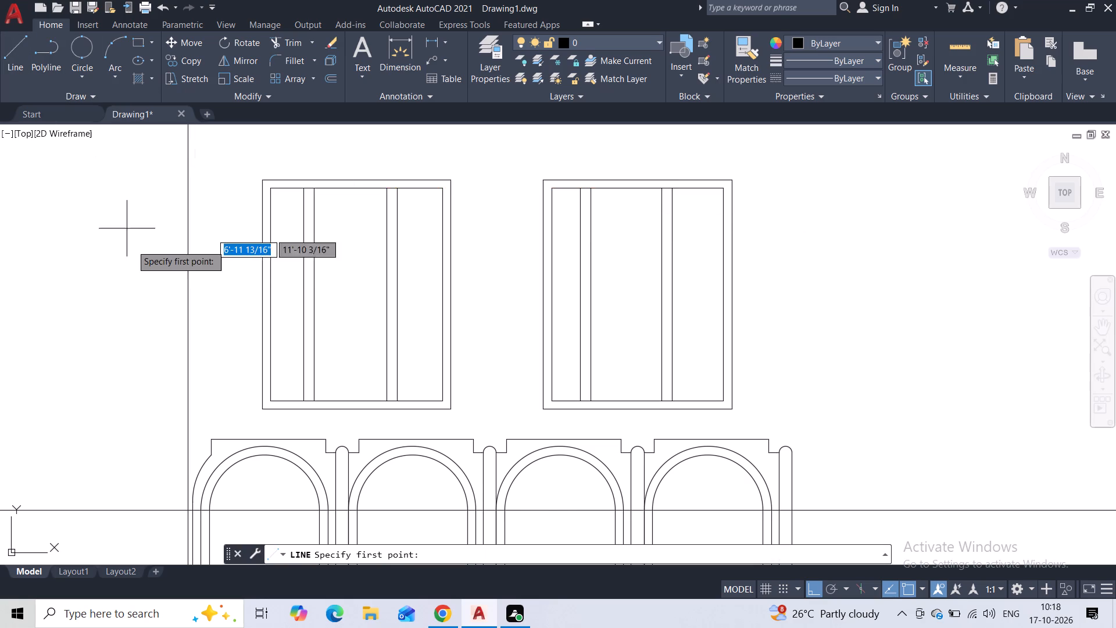
left_click(273, 229)
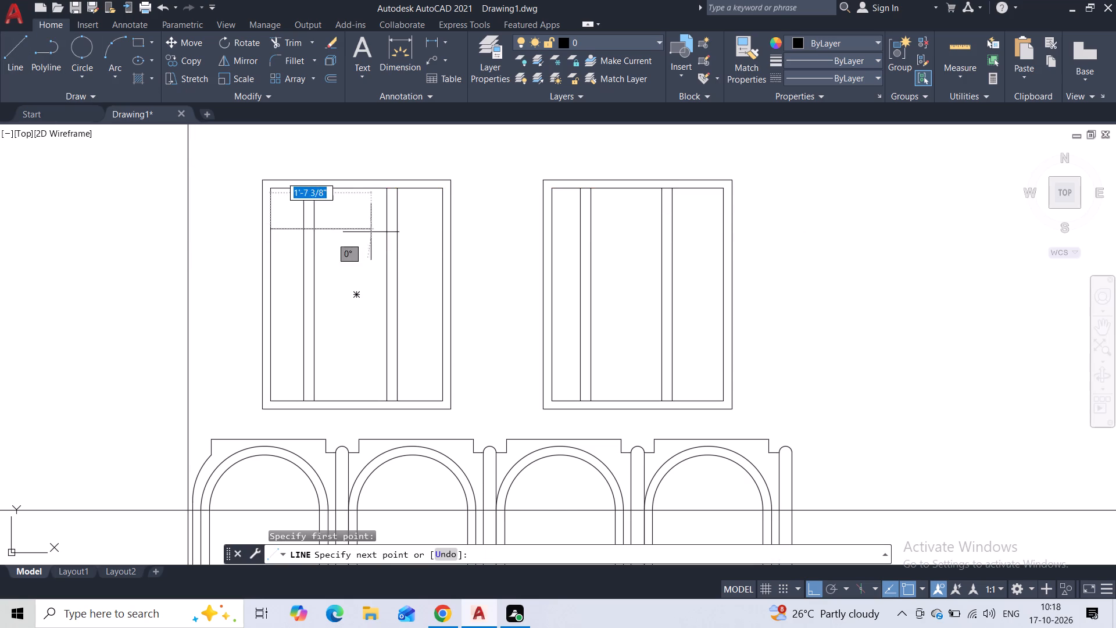
left_click(441, 230)
key("Escape")
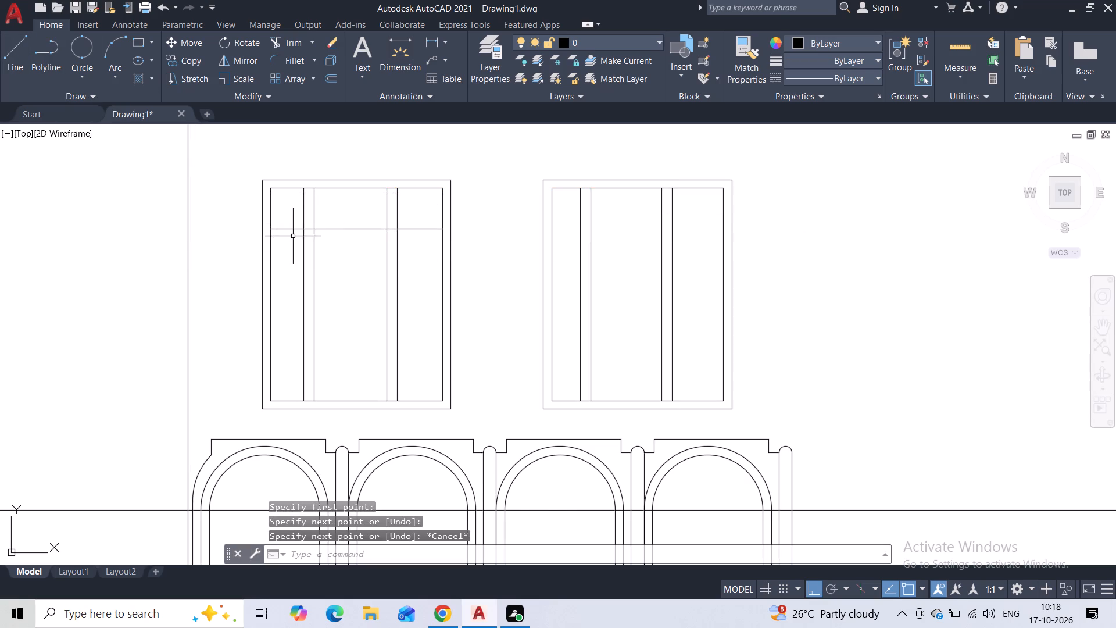
Offset the horizontal line near the left window's top 1" downward to make a closely spaced pair.
left_click(289, 229)
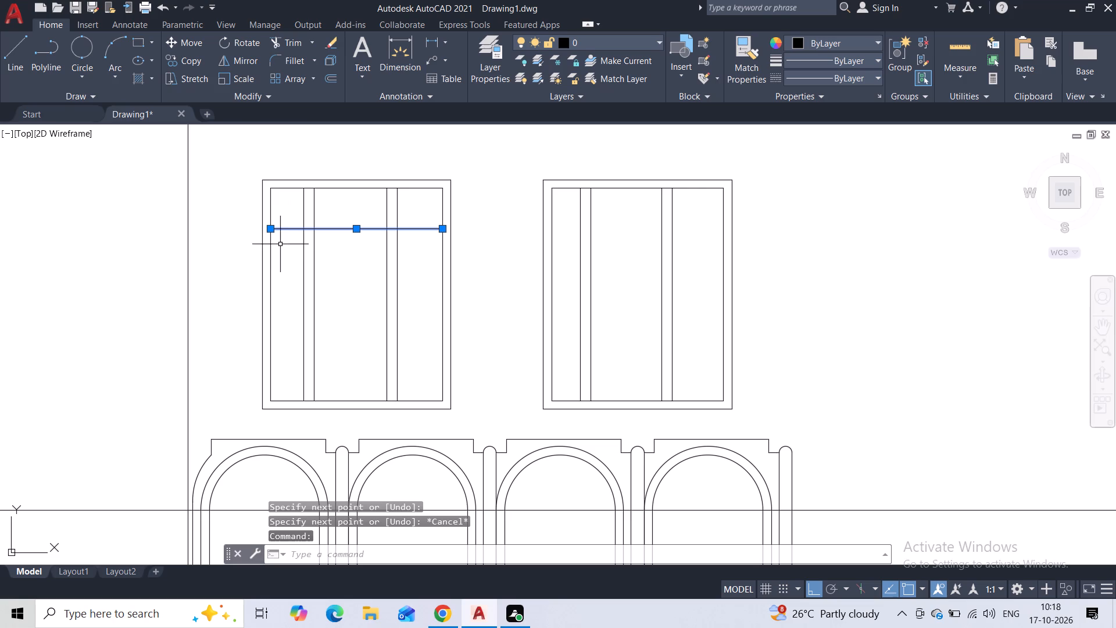
left_click(325, 85)
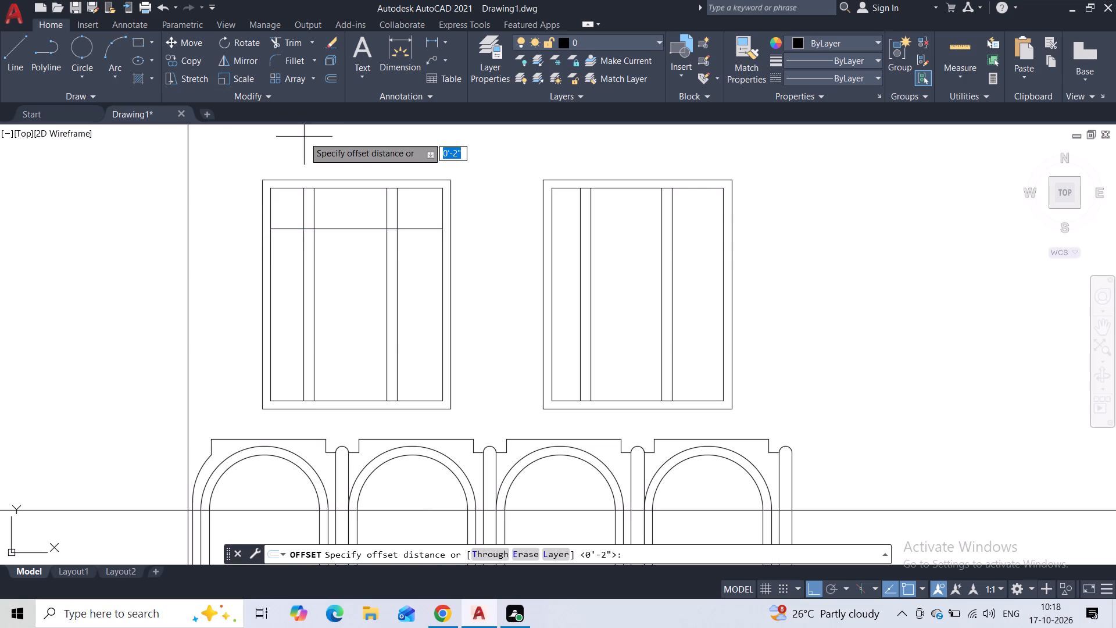
type("1\"'")
key("Return")
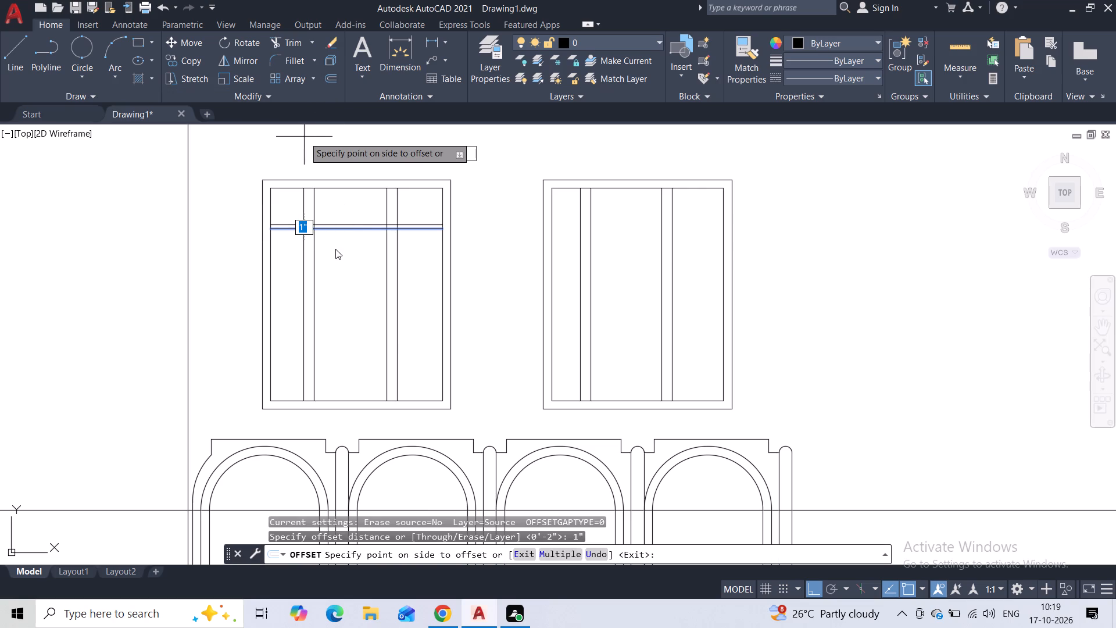
left_click(339, 271)
left_click(346, 249)
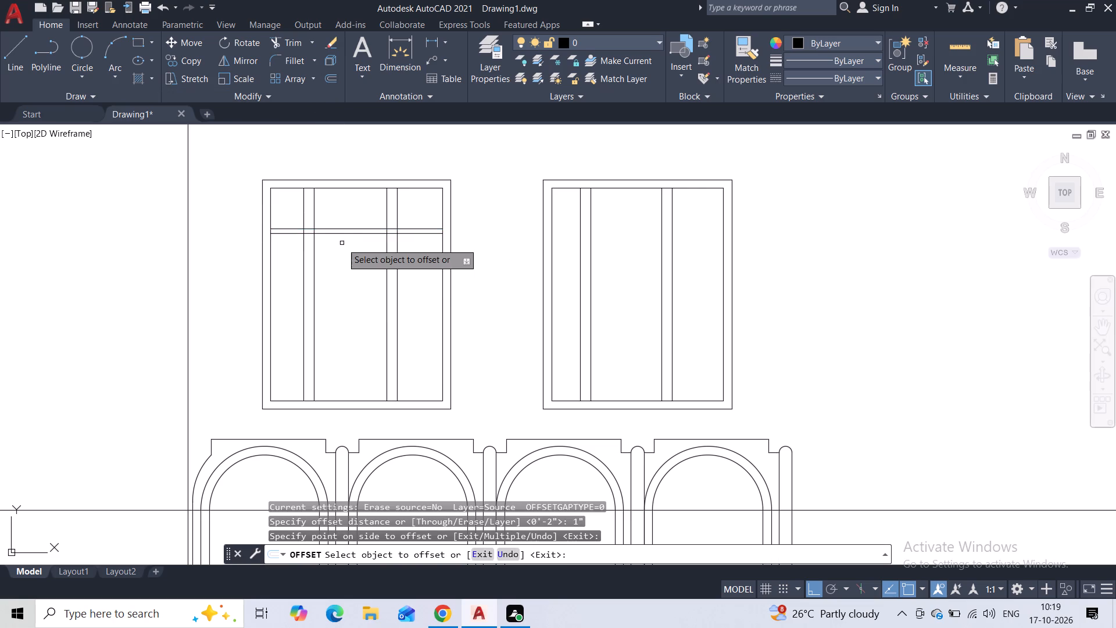
key("Escape")
Copy the left window's horizontal pair just below itself, near the window's bottom, and level across to the right window's top part.
left_click(352, 222)
left_click(344, 247)
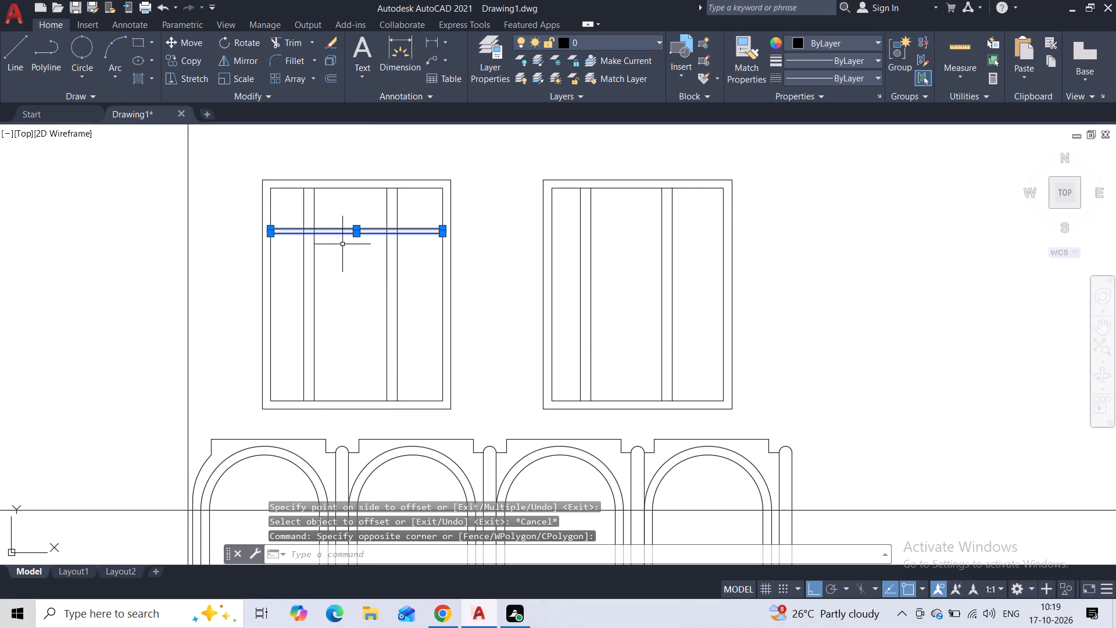
left_click(179, 58)
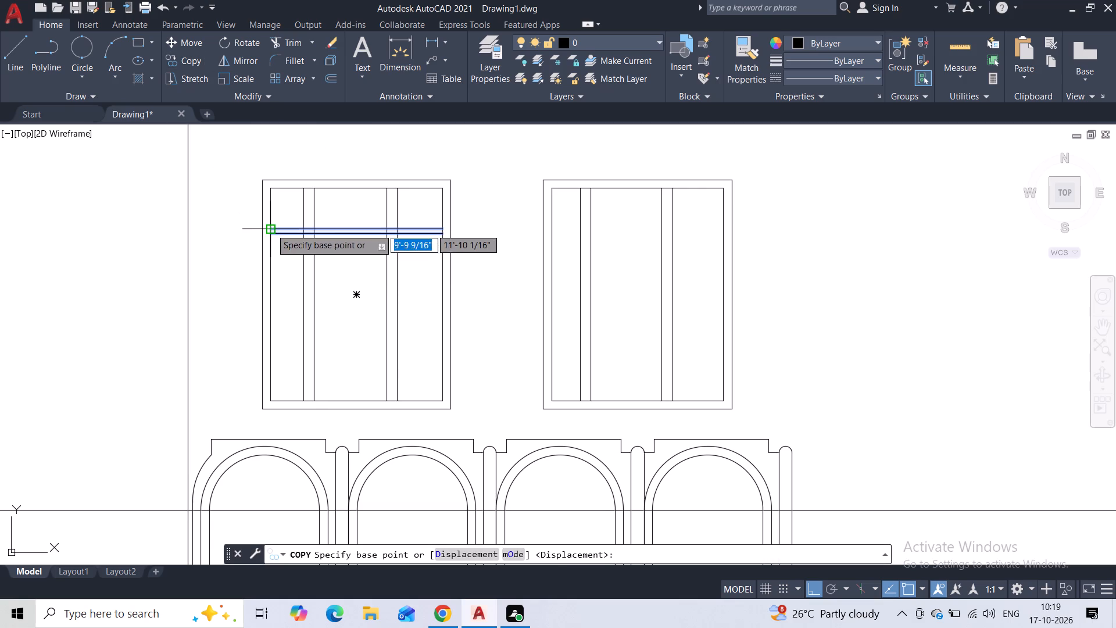
left_click(271, 229)
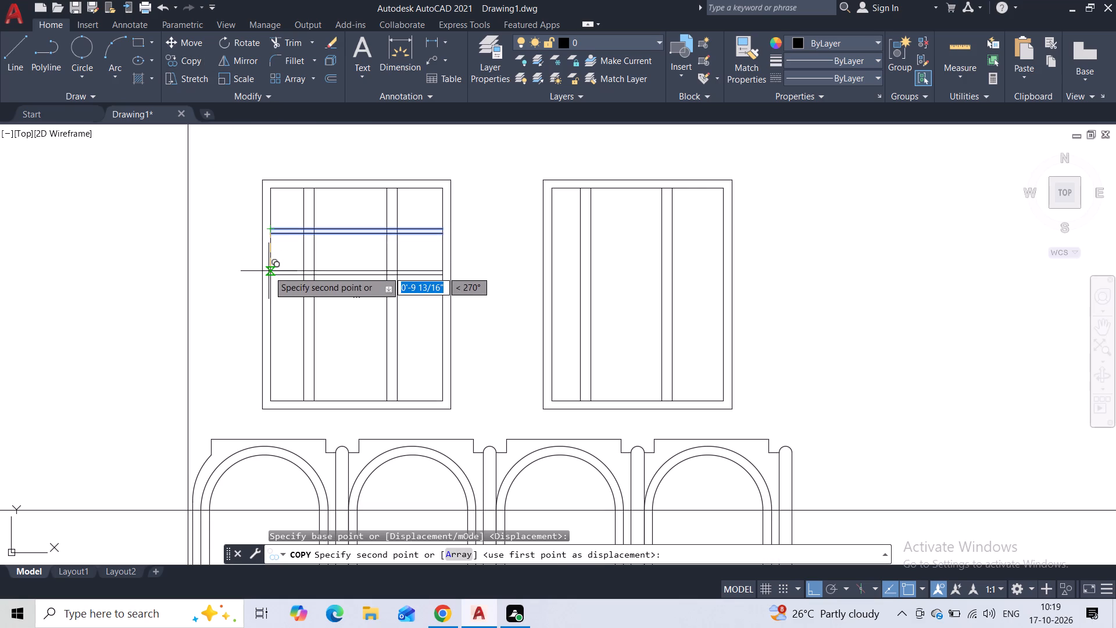
left_click(267, 255)
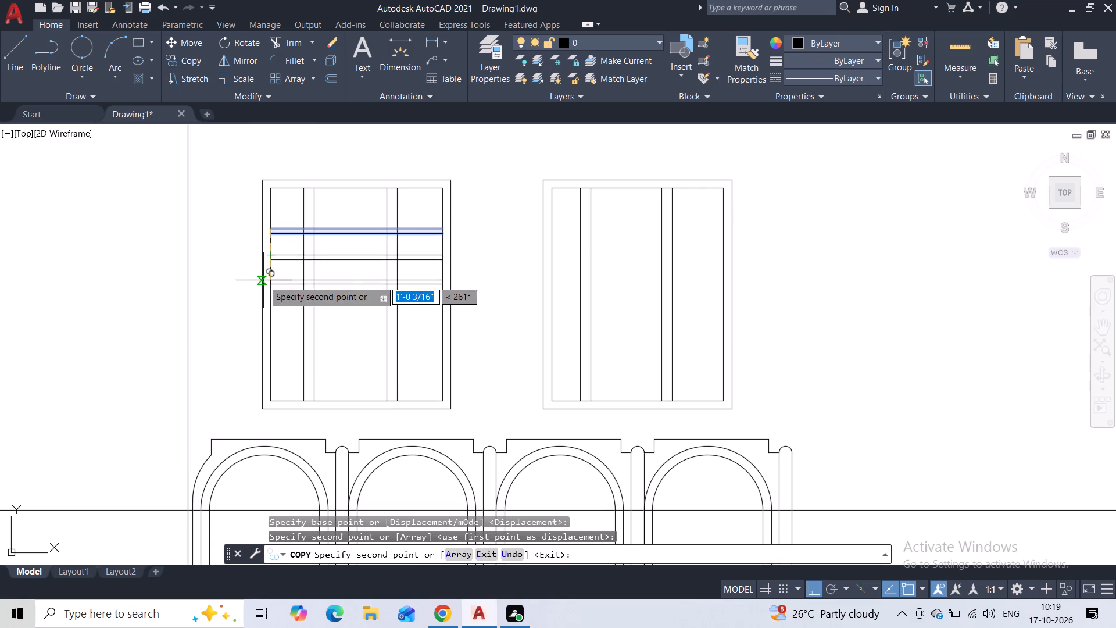
left_click(263, 369)
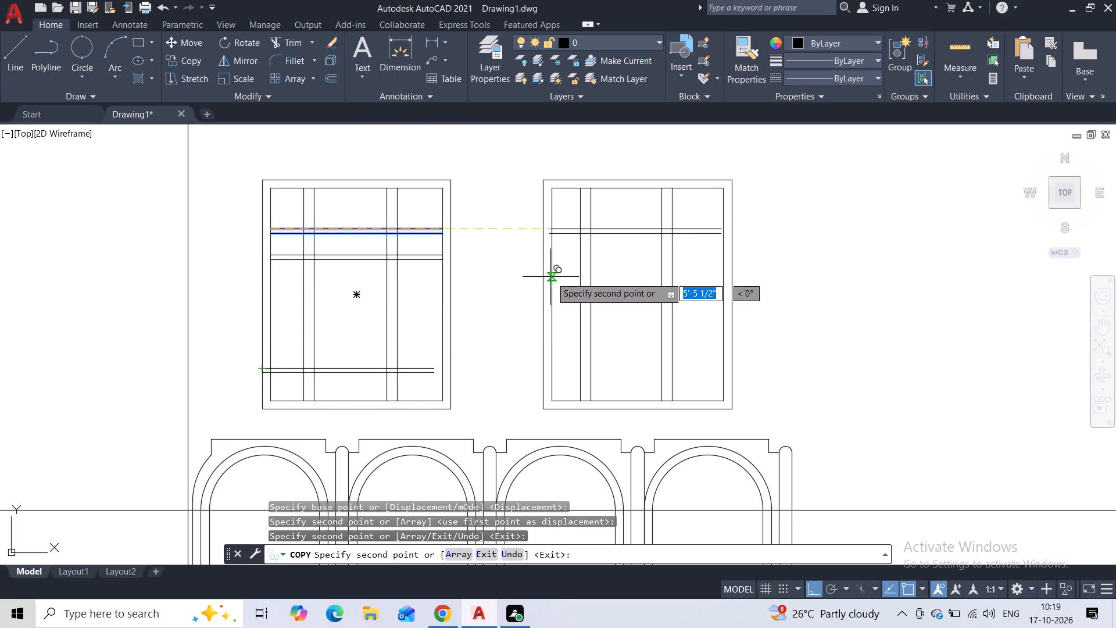
left_click(553, 234)
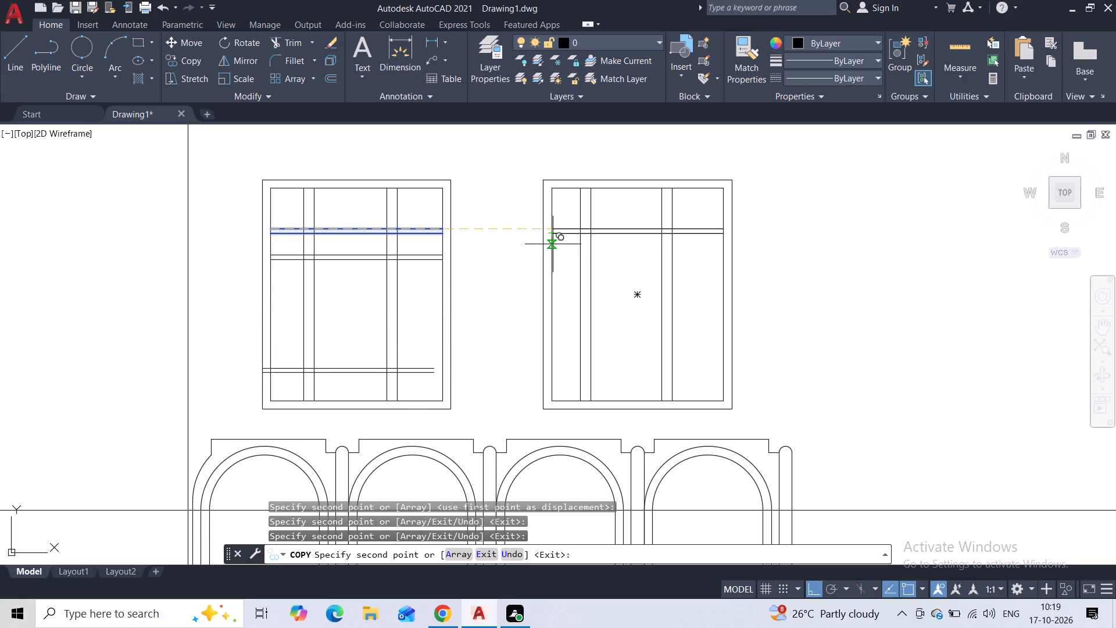
key("Escape")
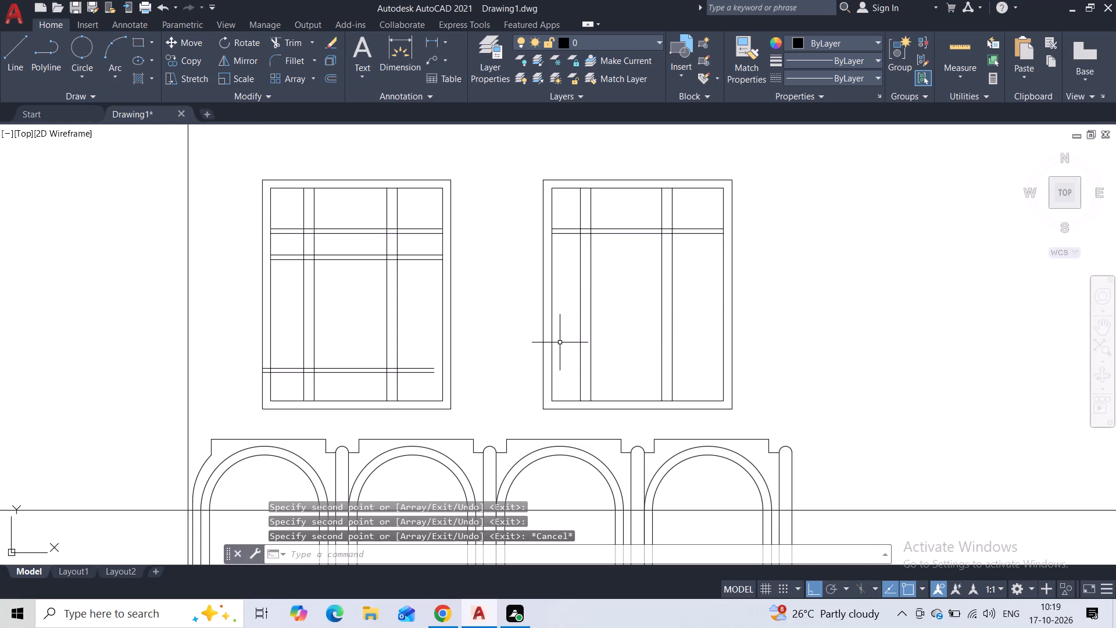
Copy the right window's horizontal line pair downward twice, about 7" below and about 2'-9" below near the bottom.
left_click(570, 229)
left_click(568, 245)
left_click(566, 223)
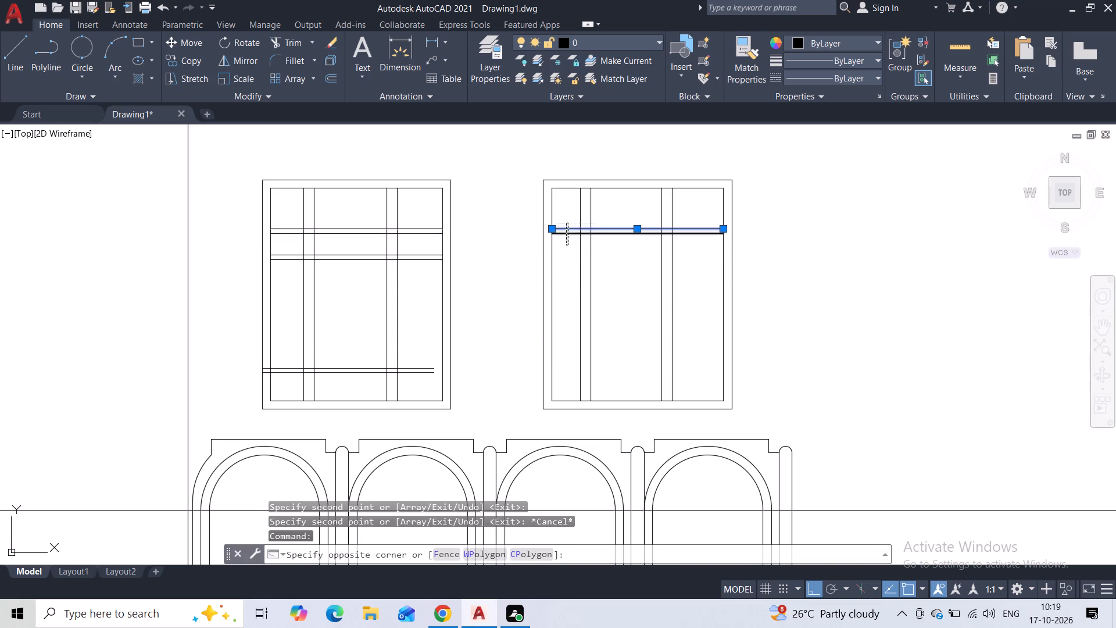
left_click(184, 62)
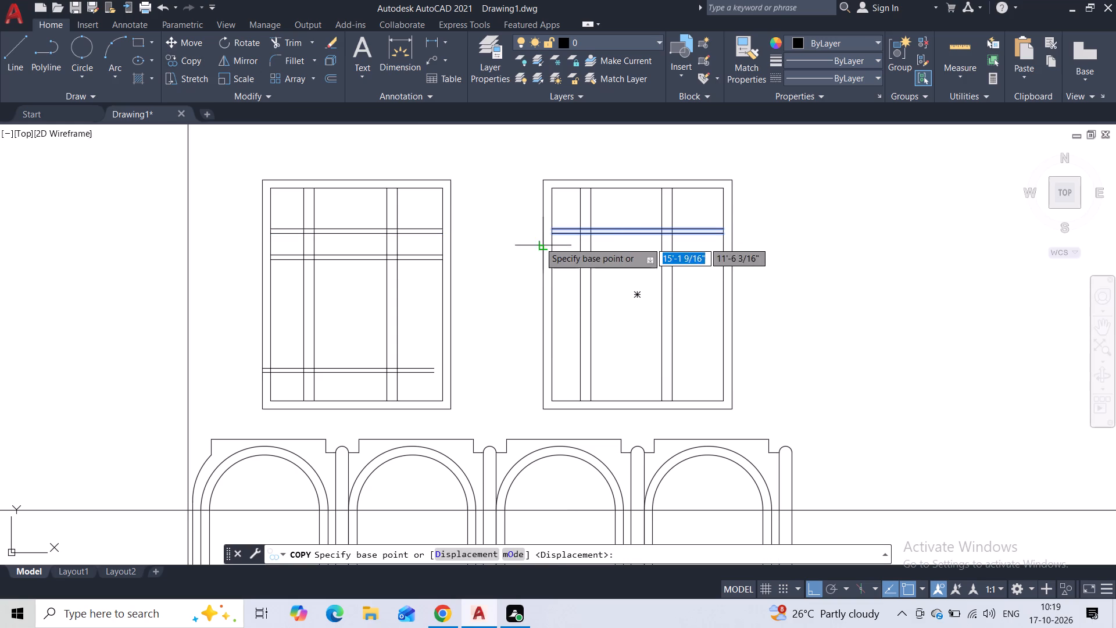
left_click(552, 238)
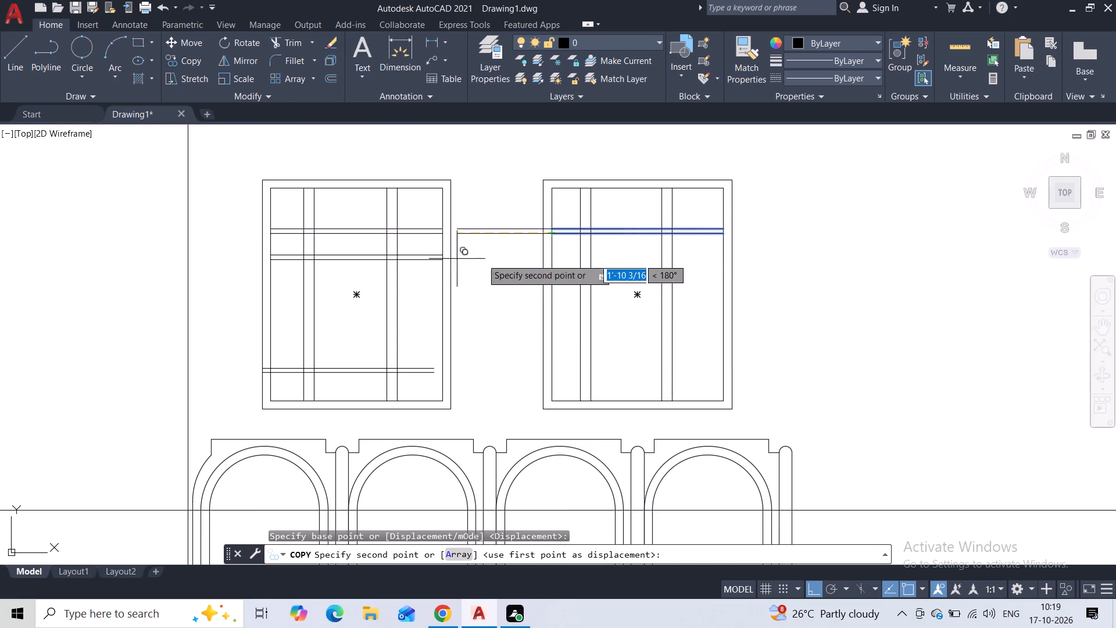
left_click(547, 261)
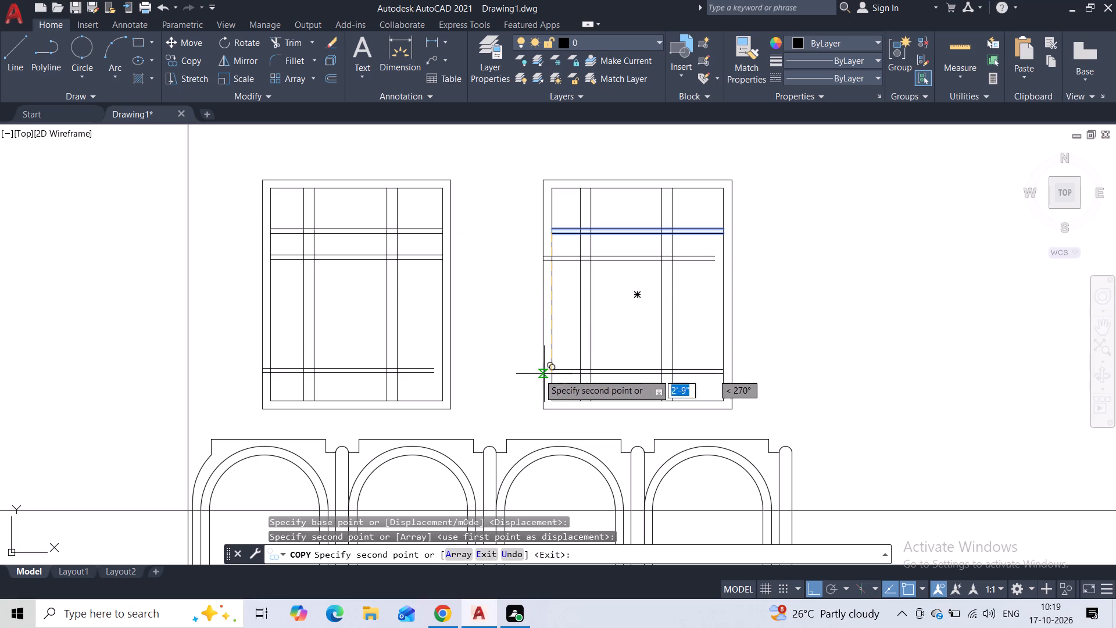
left_click(555, 375)
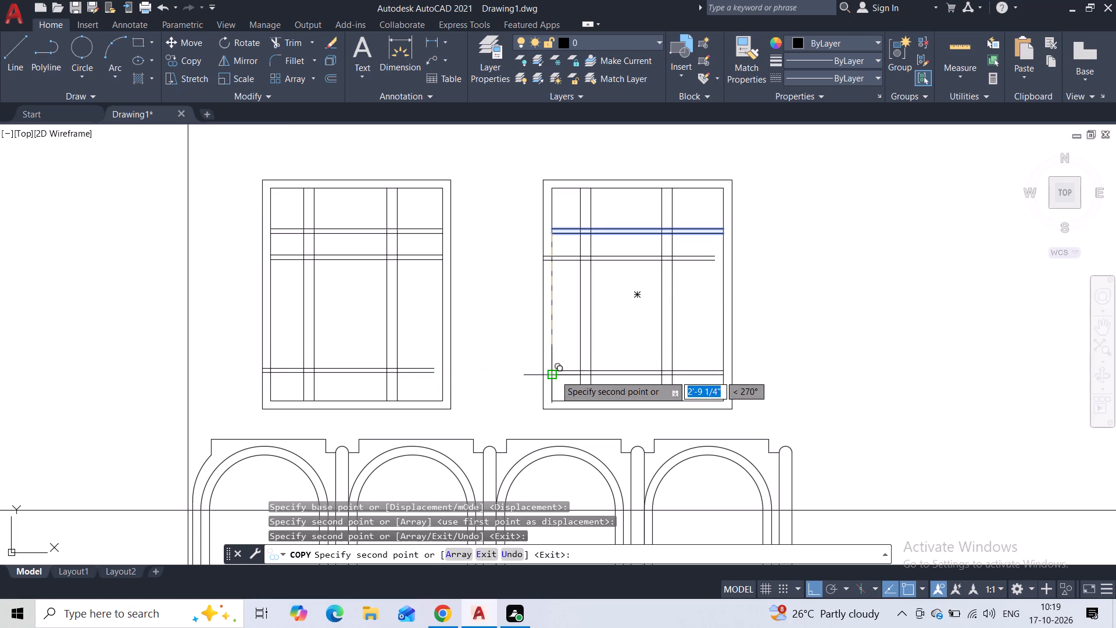
key("Escape")
Move the left window's bottom horizontal pair right so its ends meet the inner frame.
scroll(427, 373, "up", 2)
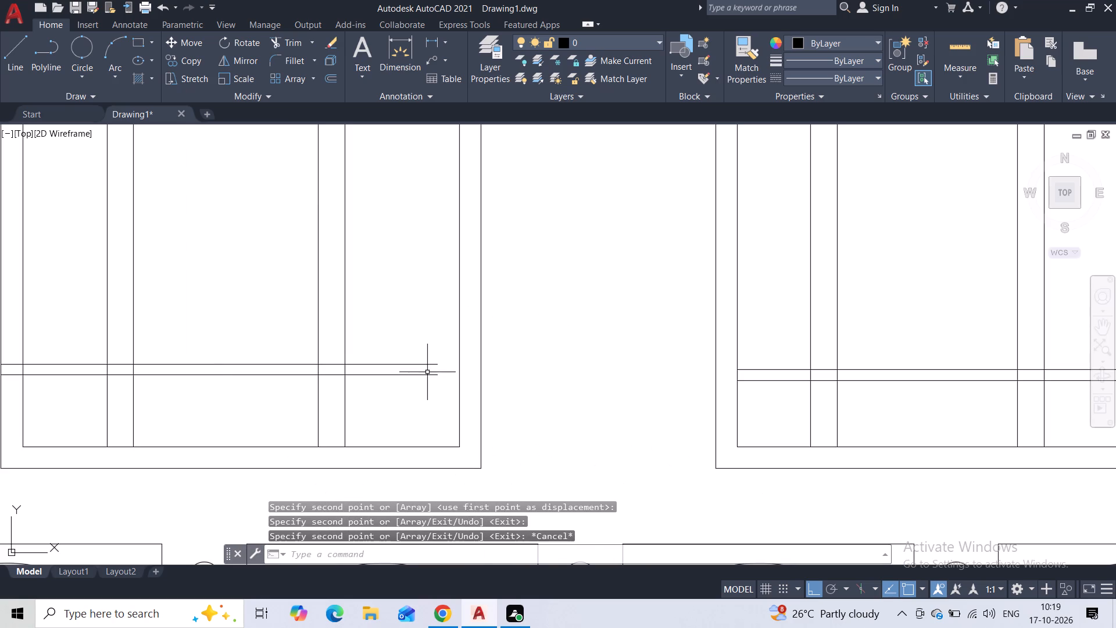
left_click(427, 349)
left_click(413, 402)
left_click(190, 48)
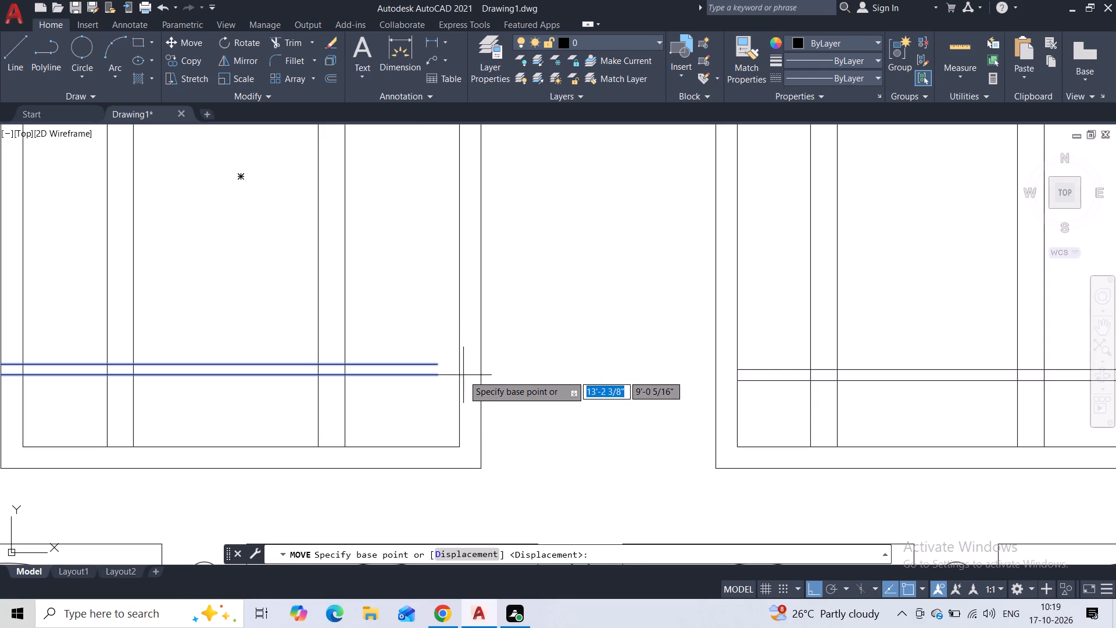
left_click(442, 370)
left_click(457, 368)
key("Escape")
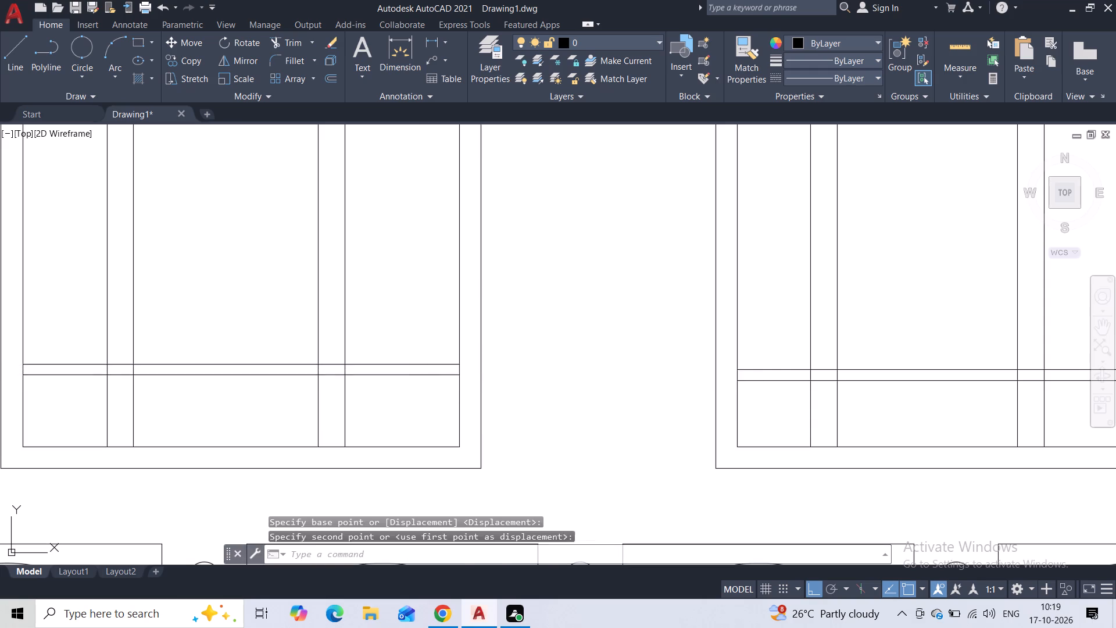
Move the right window's middle horizontal pair right so its ends meet the inner frame.
scroll(425, 309, "down", 3)
scroll(431, 247, "up", 2)
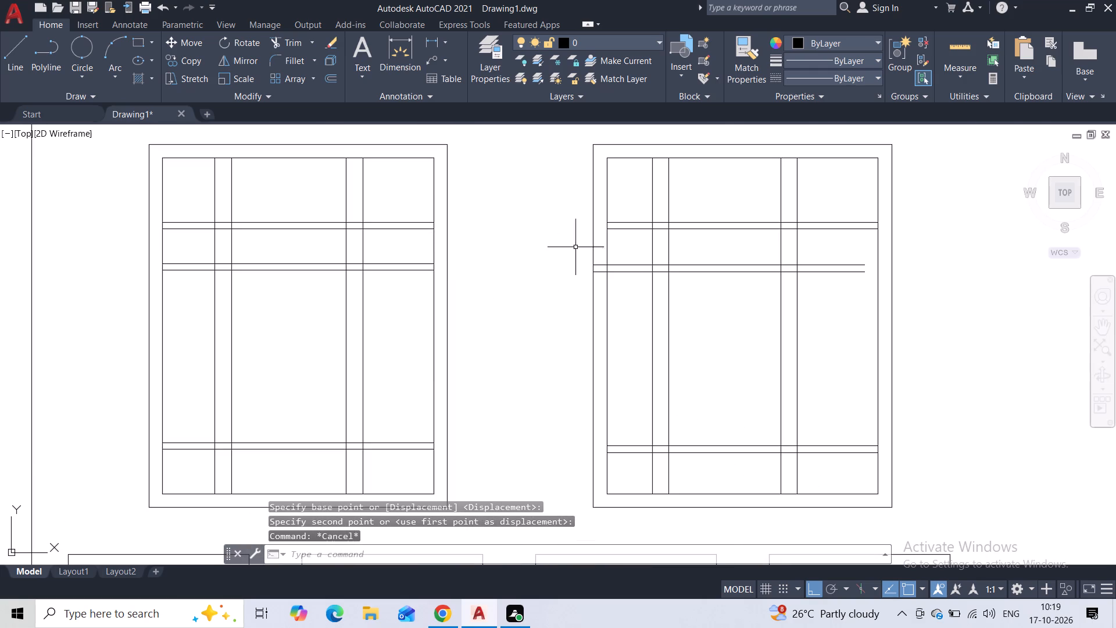
scroll(829, 247, "up", 1)
left_click(839, 245)
left_click(847, 325)
scroll(847, 324, "up", 1)
middle_click_drag(847, 324, 843, 327)
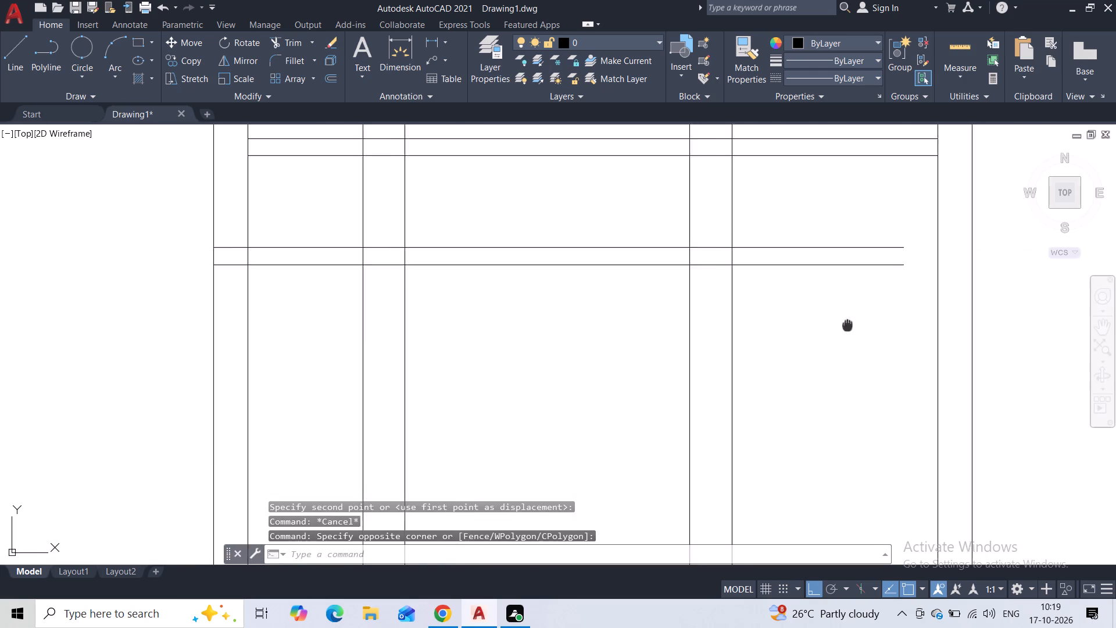
middle_click_drag(843, 327, 695, 368)
left_click_drag(731, 276, 721, 284)
left_click(689, 315)
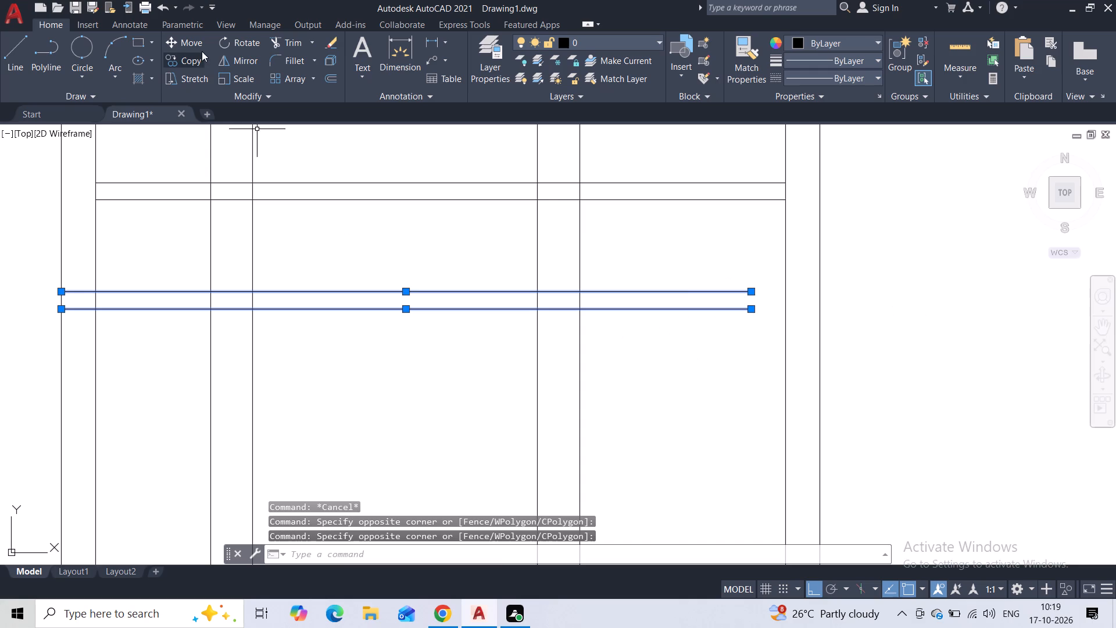
left_click(202, 51)
left_click(201, 48)
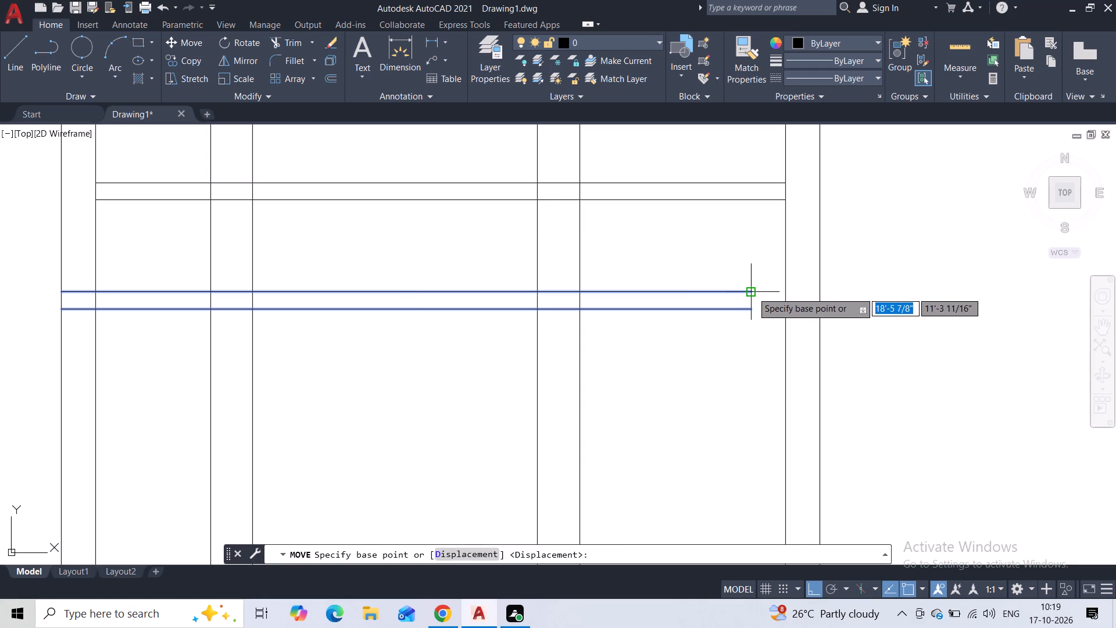
left_click(752, 292)
left_click(780, 294)
key("Escape")
Erase the two vertical lines closing the elevation's right end, the wall edge and the bottom strip's edge.
scroll(750, 262, "down", 4)
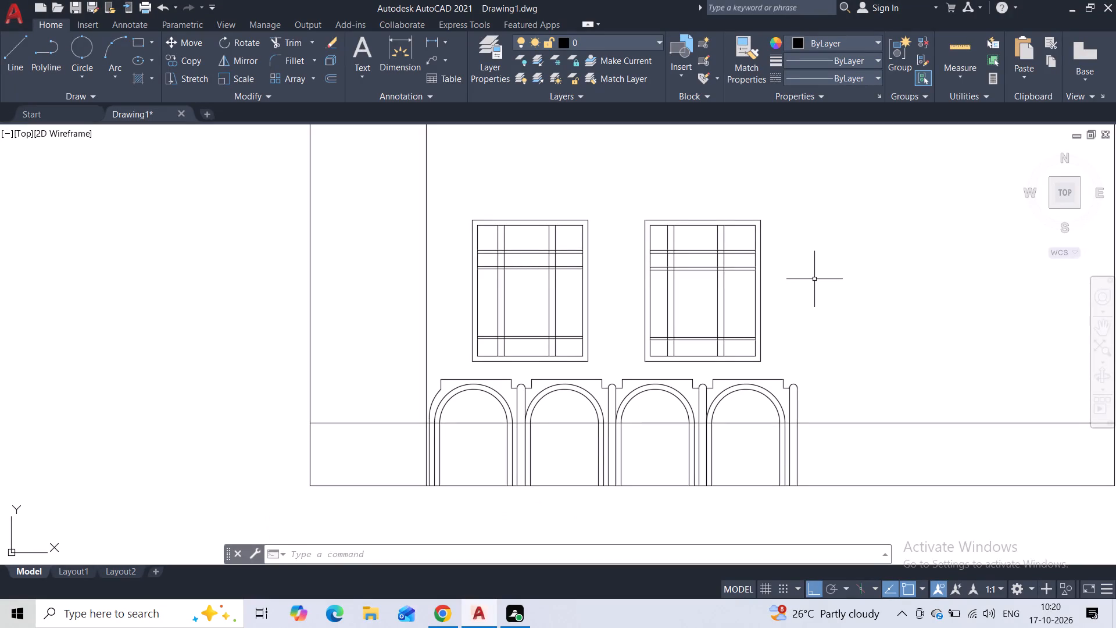
scroll(814, 241, "down", 2)
middle_click_drag(814, 241, 733, 248)
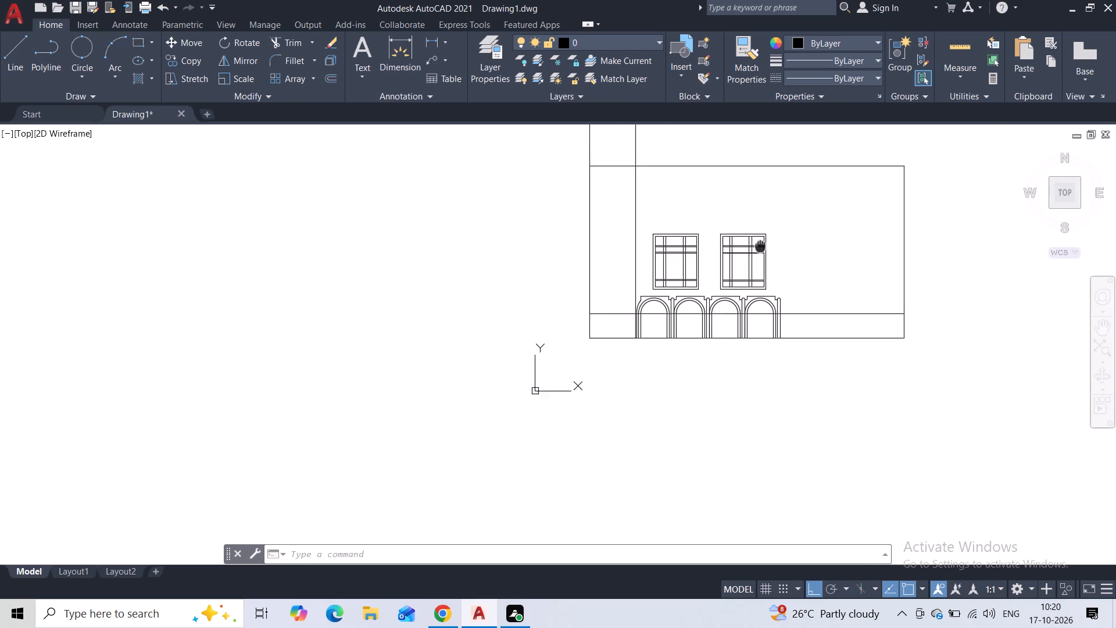
middle_click_drag(733, 248, 457, 331)
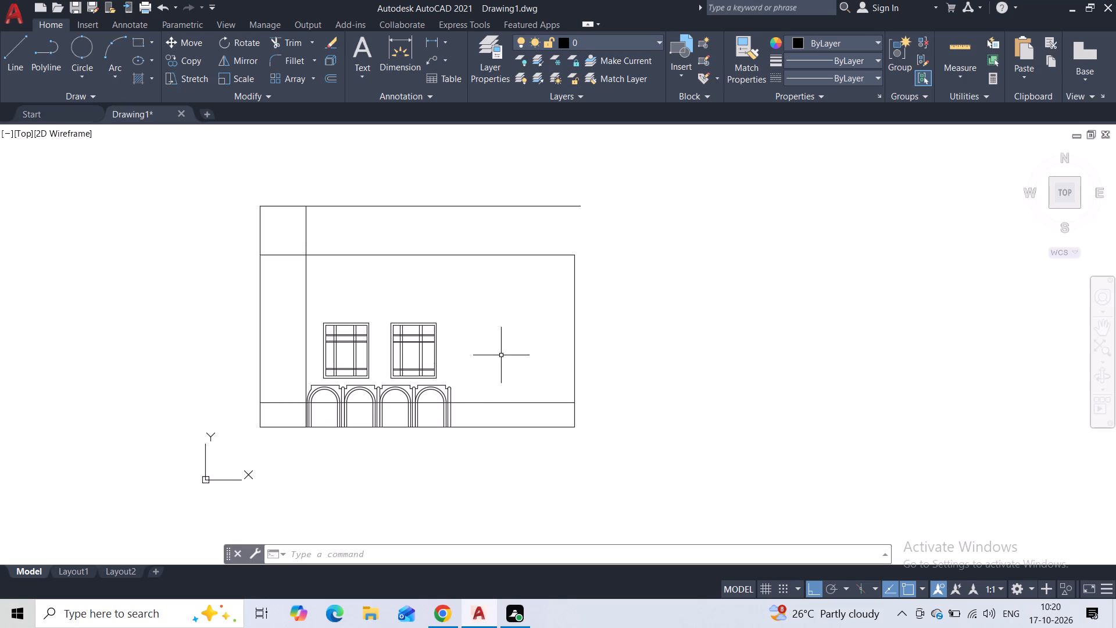
left_click(580, 294)
left_click(559, 311)
key("Delete")
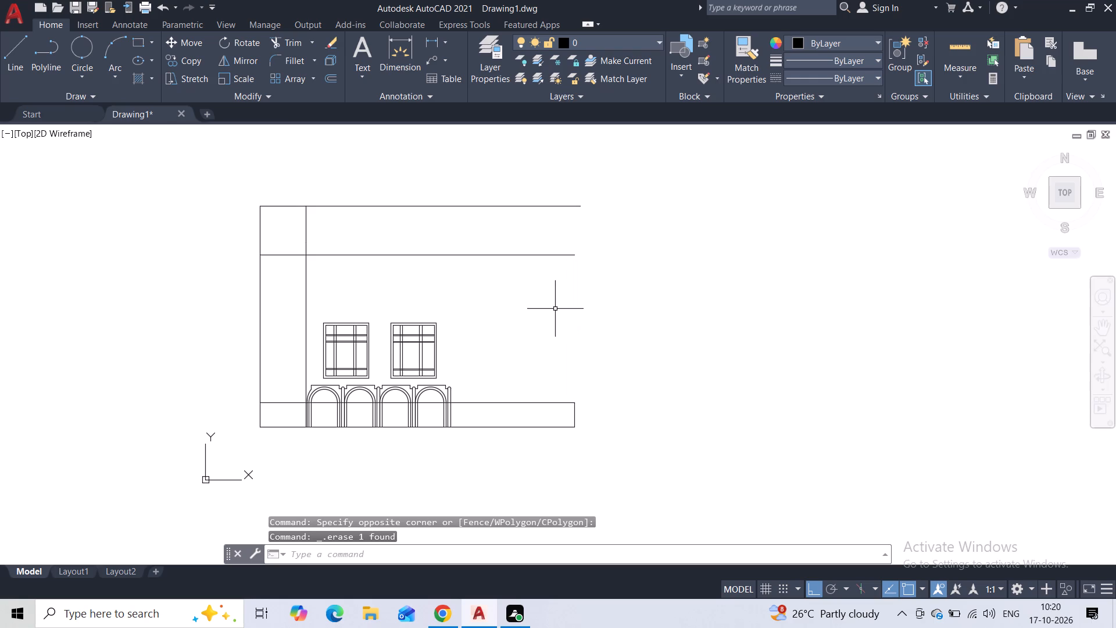
left_click(575, 413)
key("Delete")
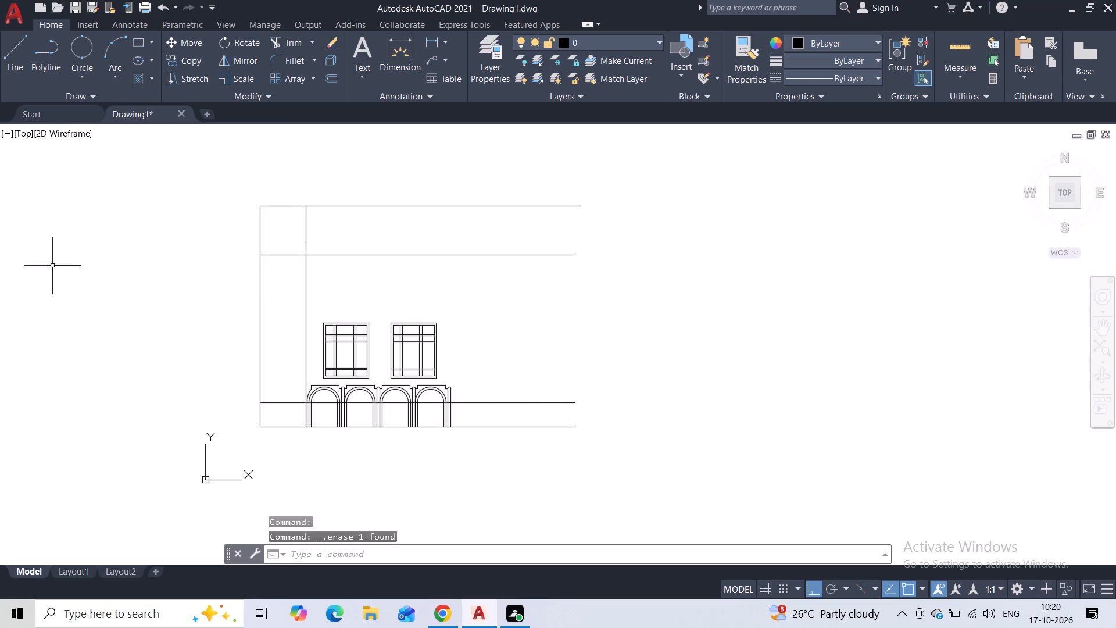
Draw a vertical line from the baseline just right of the last arch column, ending above the windows and below the top band.
left_click(15, 56)
scroll(468, 429, "up", 2)
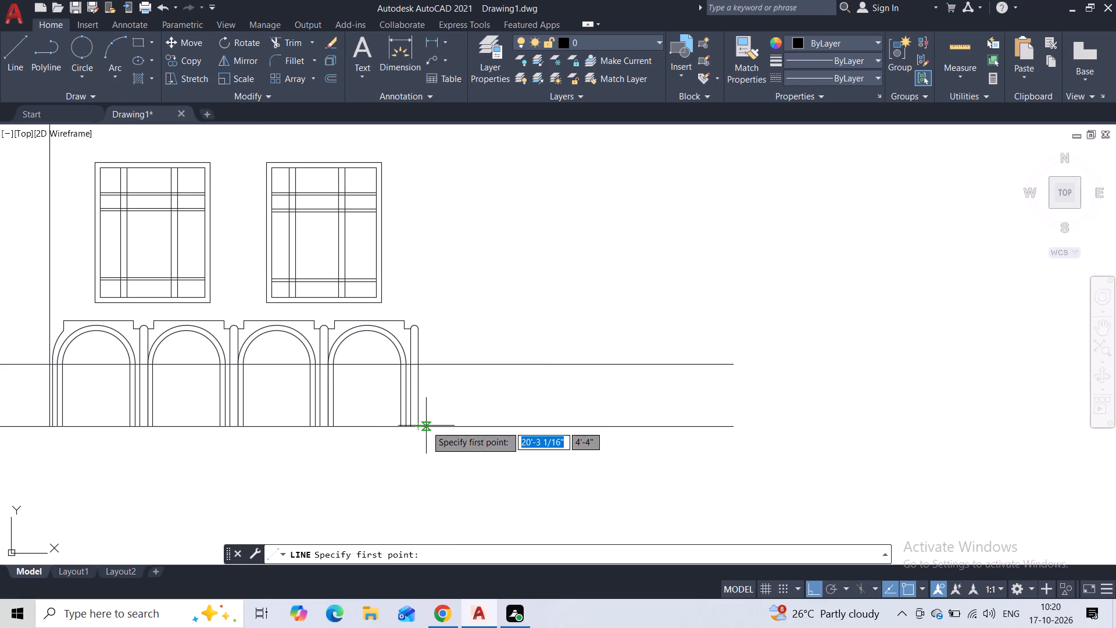
left_click(426, 426)
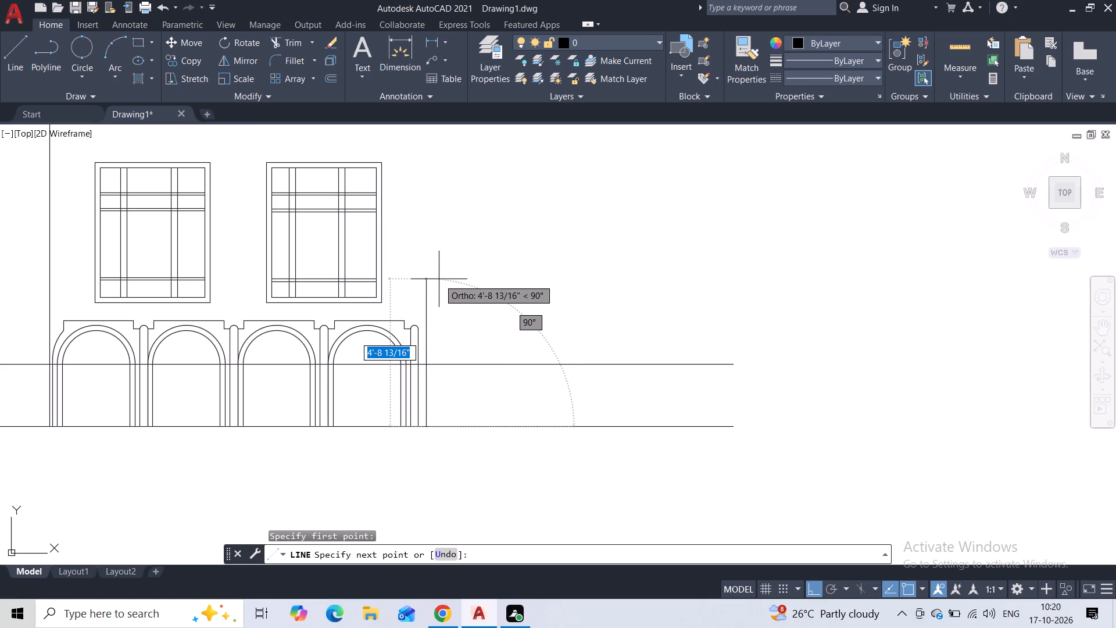
middle_click_drag(438, 266, 442, 338)
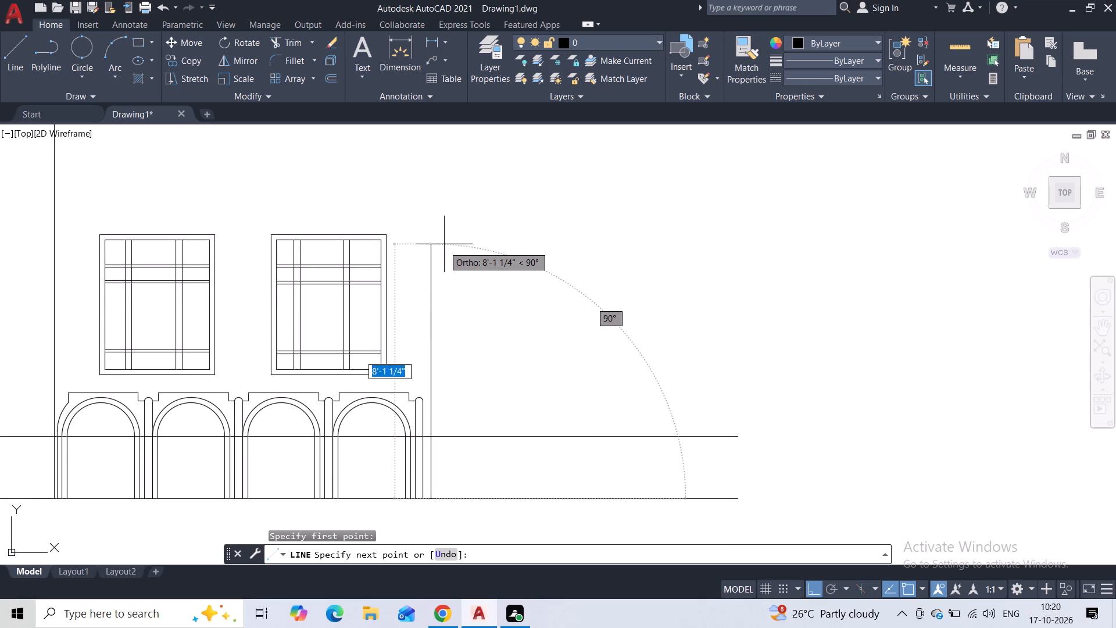
middle_click_drag(444, 244, 445, 341)
scroll(439, 331, "down", 1)
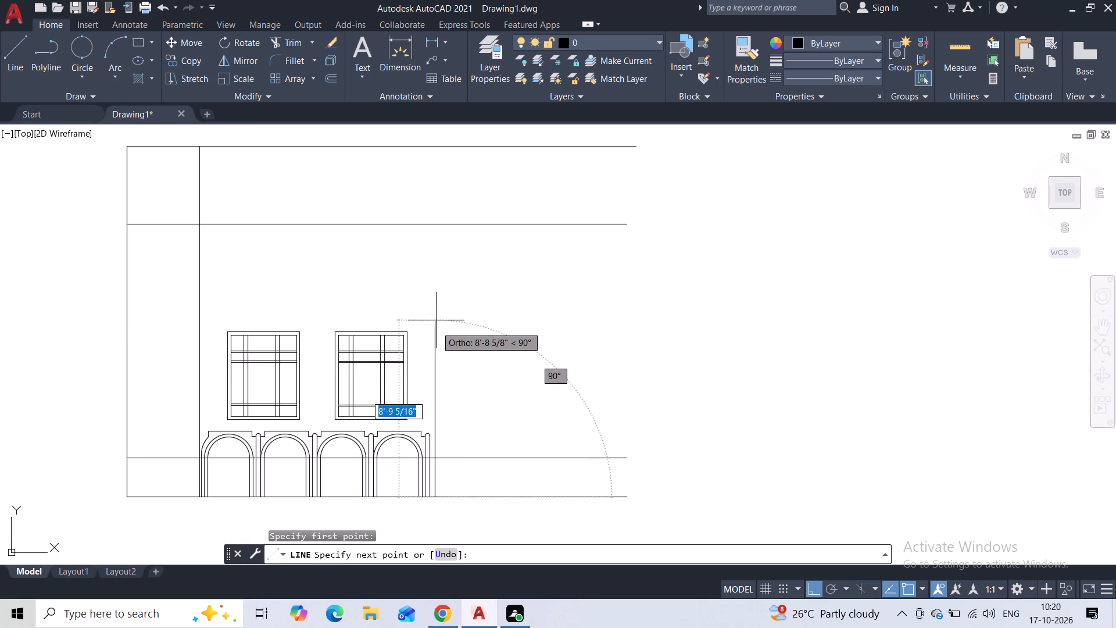
left_click(432, 274)
key("Escape")
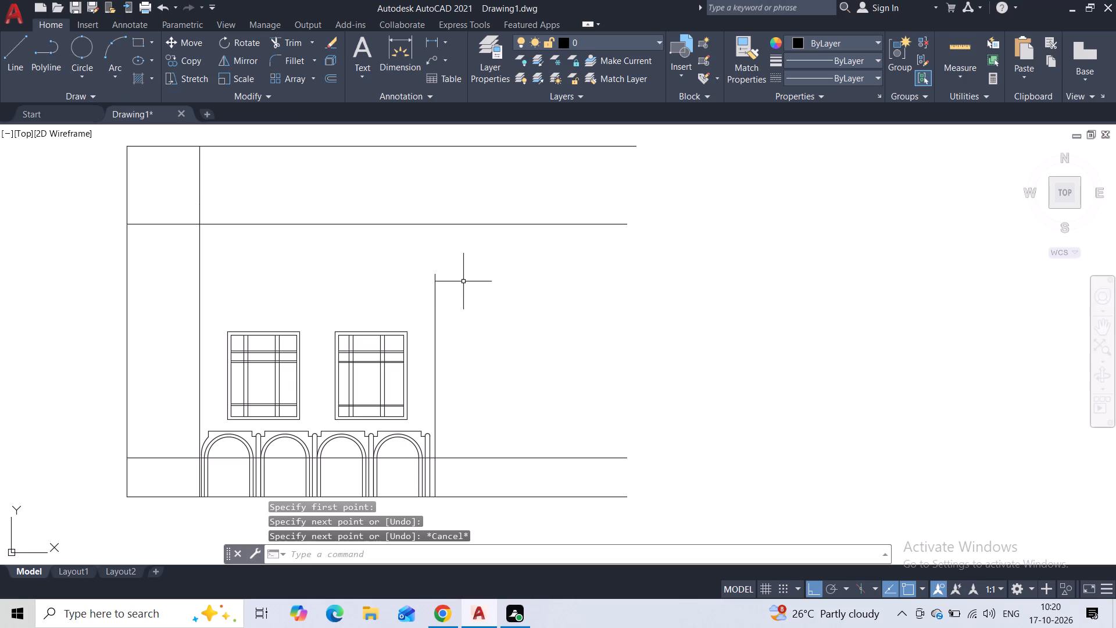
Move the new vertical wall line left along the baseline so it meets the last arch column's outer edge.
scroll(427, 443, "up", 2)
left_click(450, 416)
left_click(432, 425)
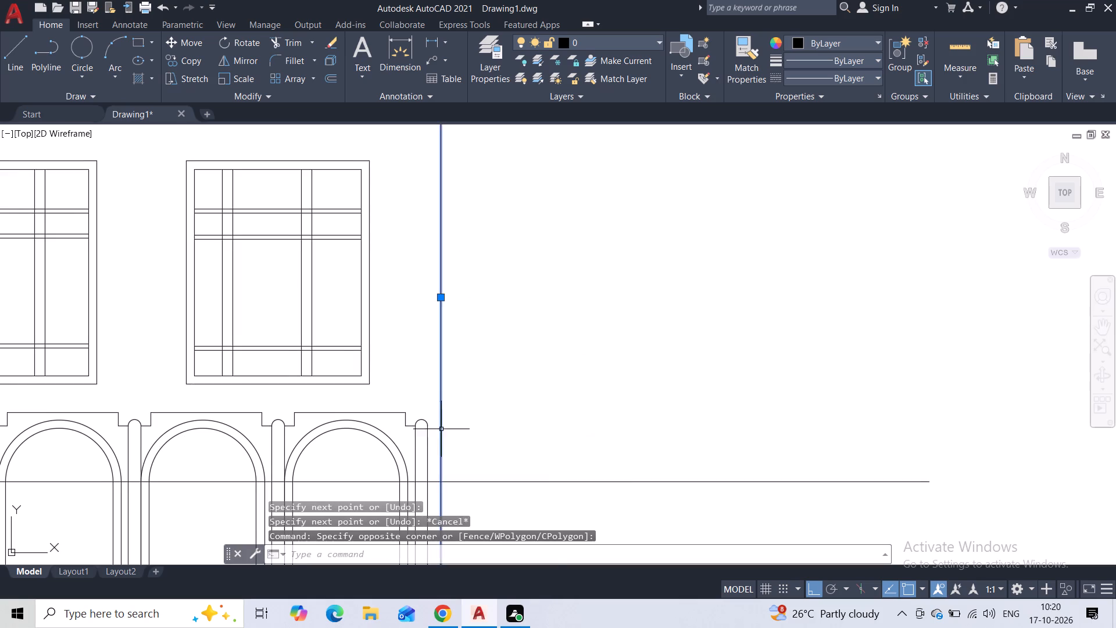
middle_click_drag(445, 432, 441, 206)
scroll(439, 228, "up", 1)
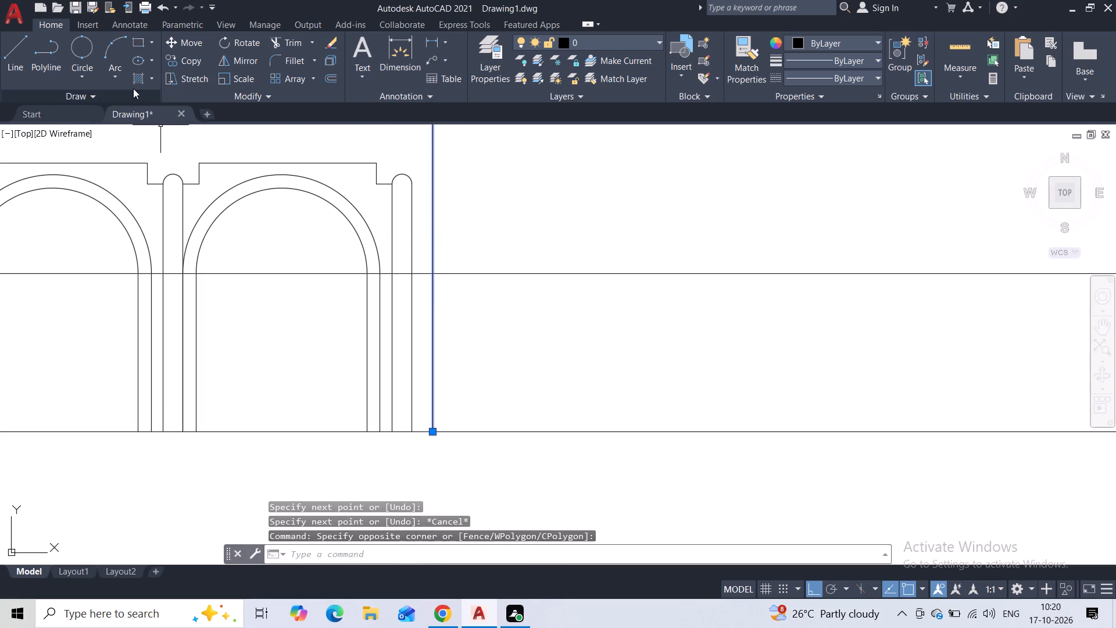
left_click(184, 31)
left_click(66, 25)
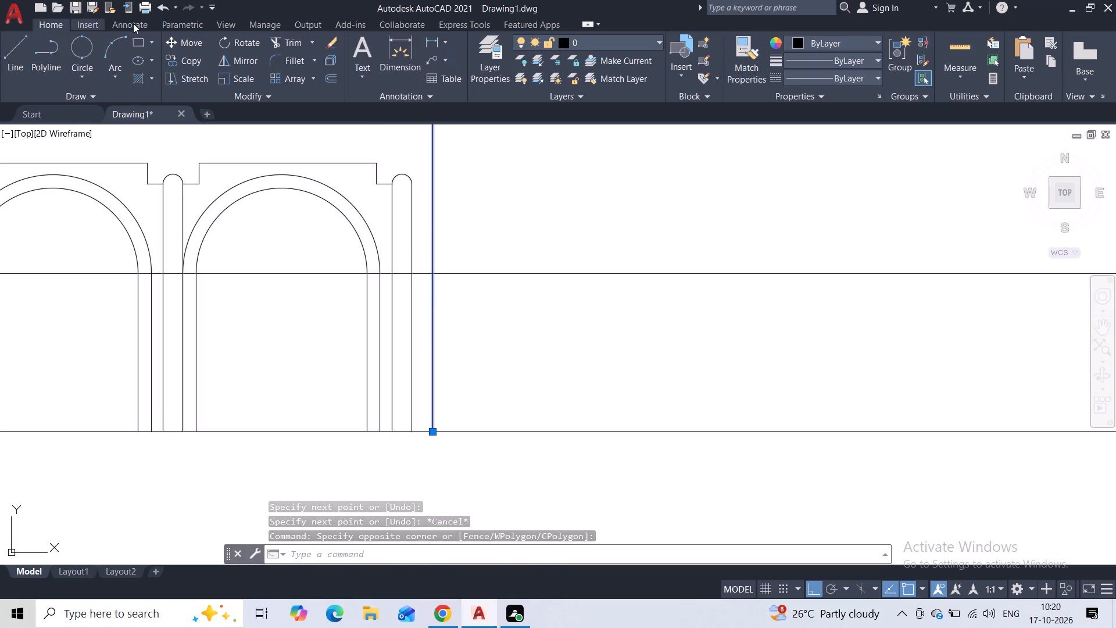
left_click(177, 41)
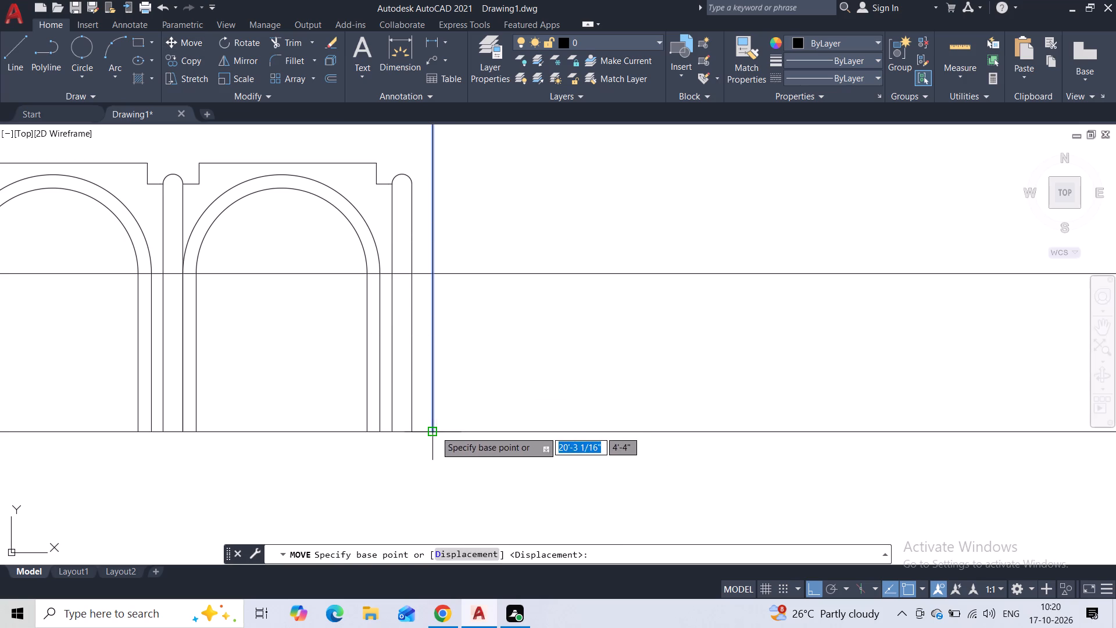
left_click(435, 431)
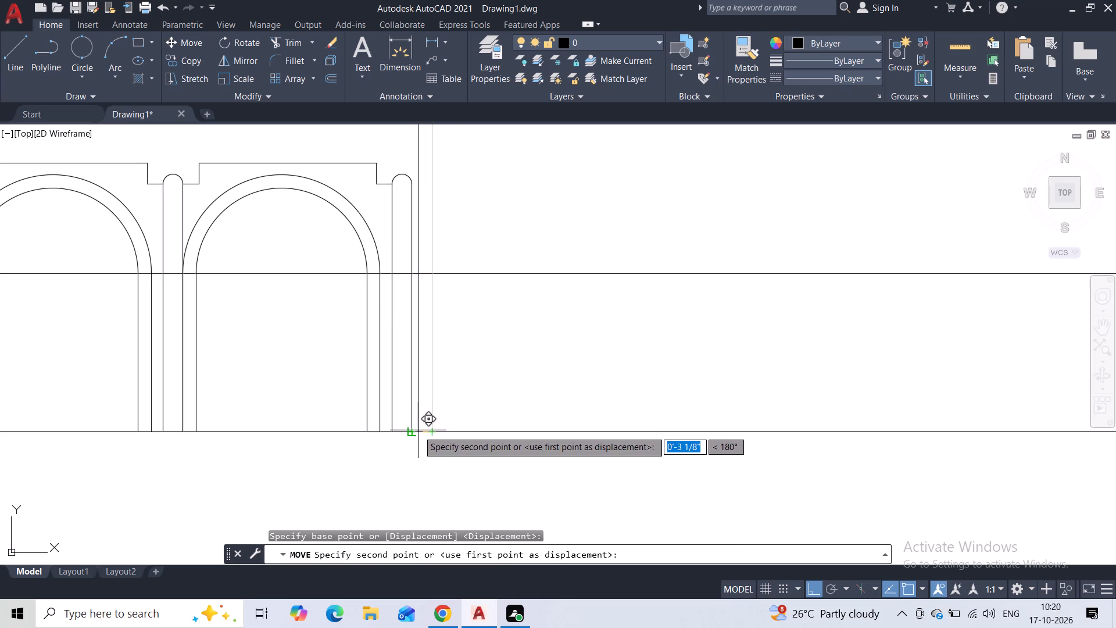
left_click_drag(418, 431, 418, 437)
key("Escape")
Draw a canopy polyline from the top band's lower line above the wall line, slanting about 2'-4 1/2" down-left, with a long horizontal bottom edge rightward.
middle_click_drag(473, 224, 420, 396)
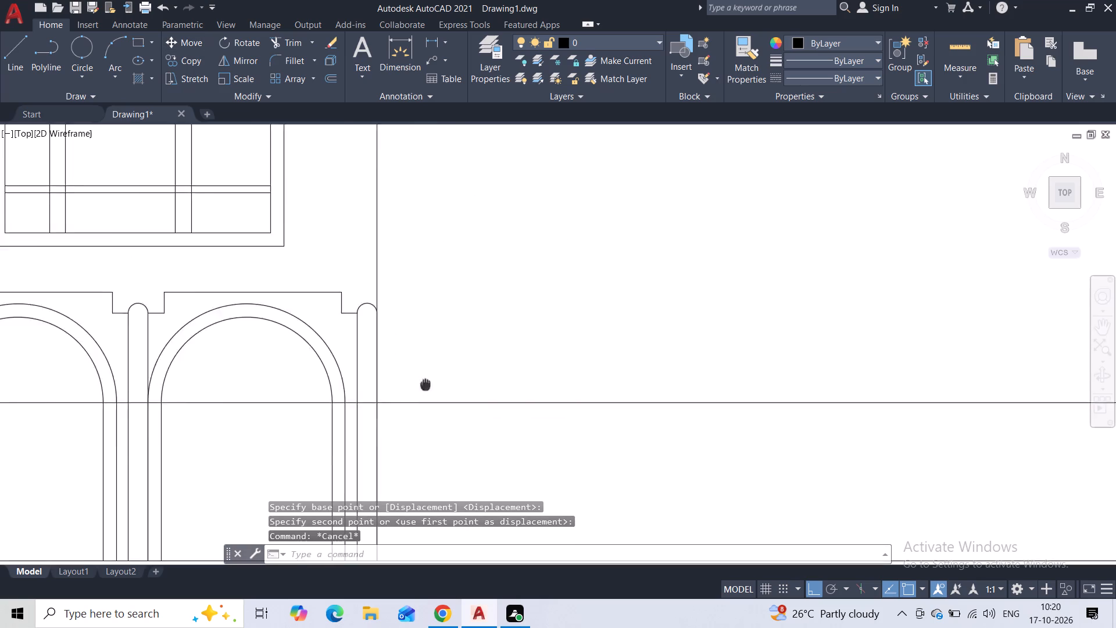
middle_click_drag(420, 396, 404, 431)
scroll(404, 431, "down", 2)
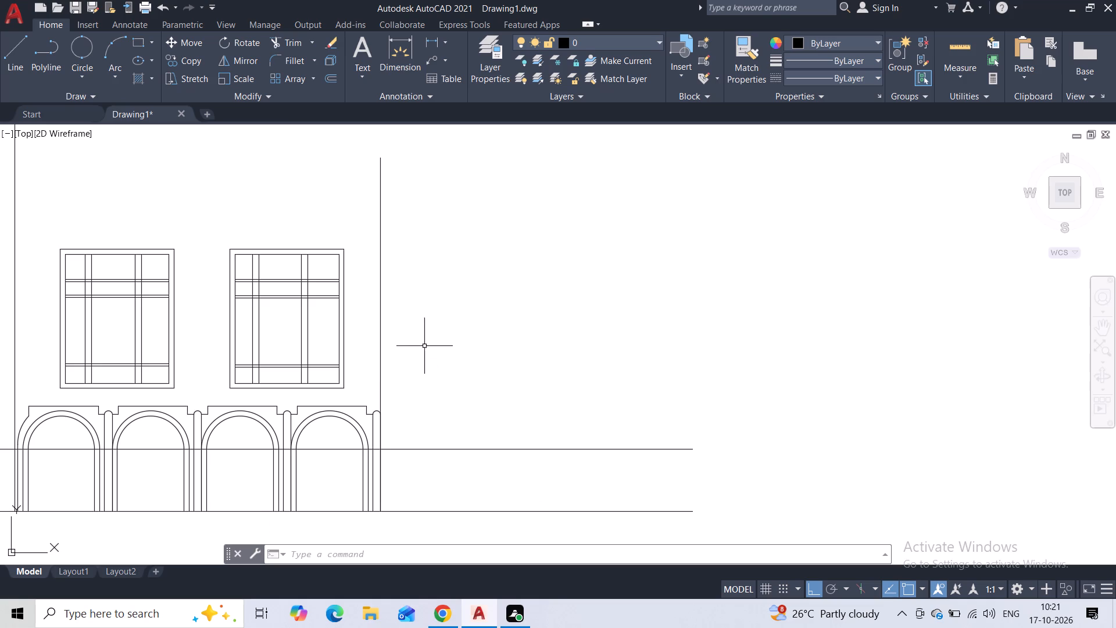
middle_click_drag(413, 259, 339, 325)
scroll(339, 325, "down", 1)
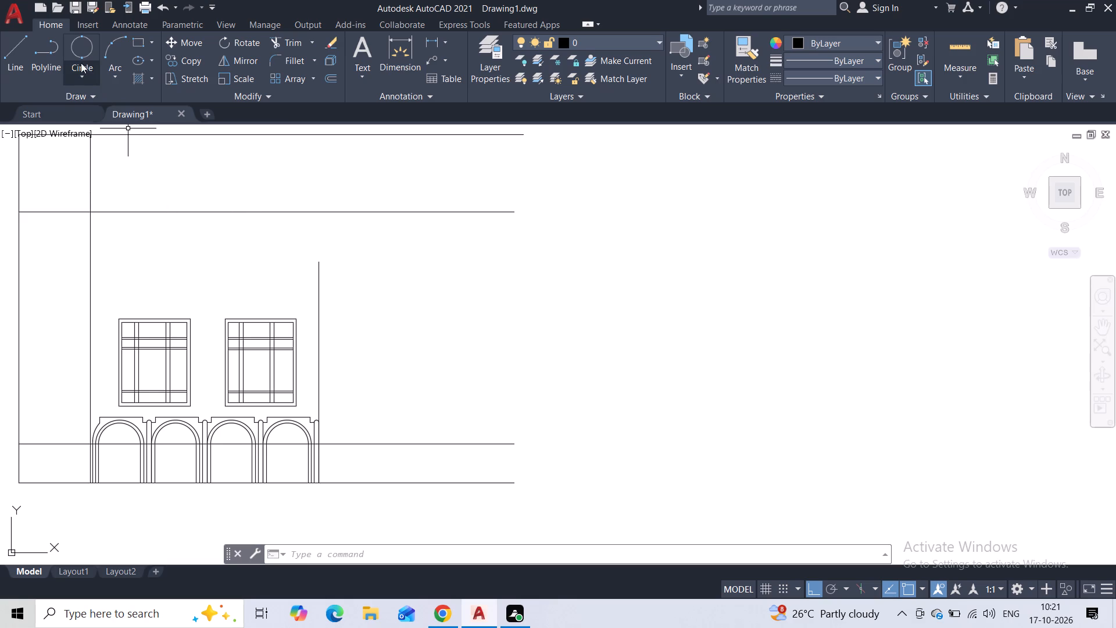
left_click(41, 59)
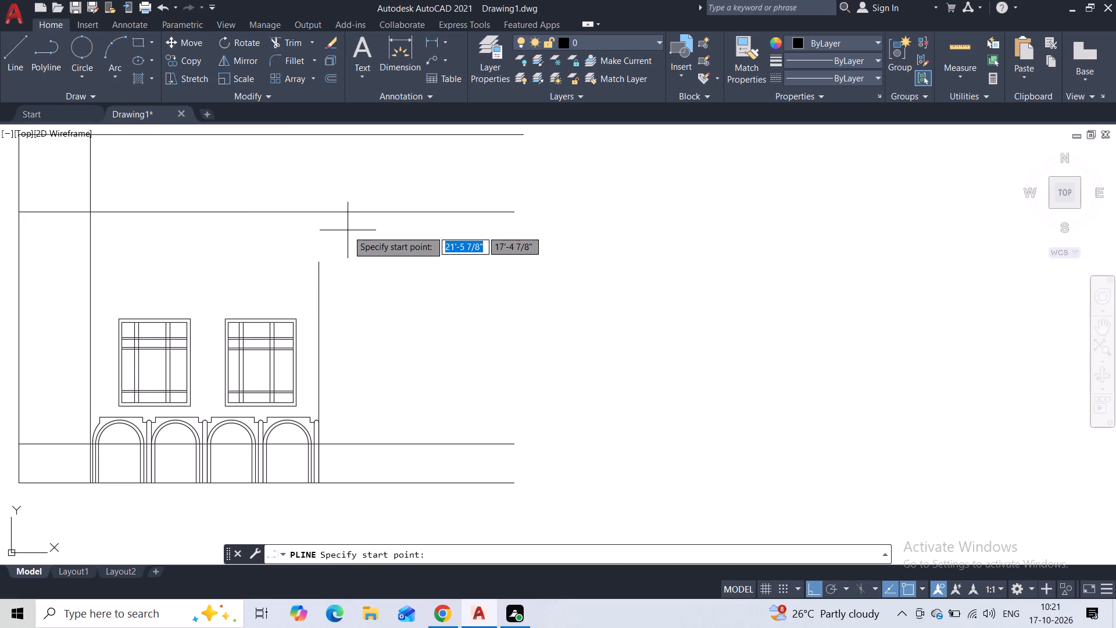
left_click(318, 215)
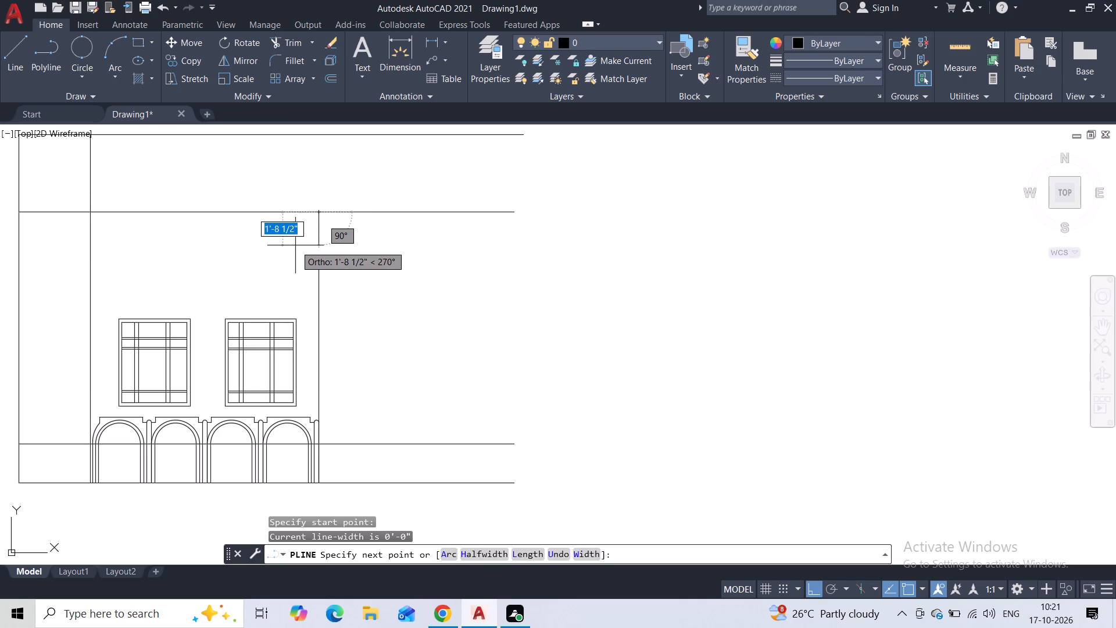
key("F8")
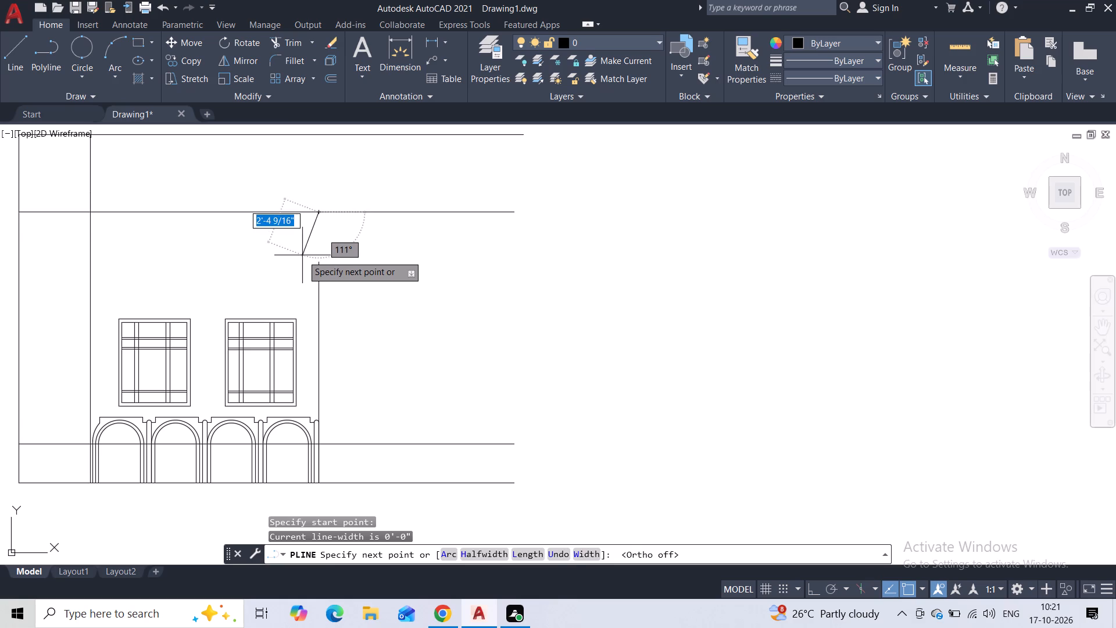
left_click(302, 255)
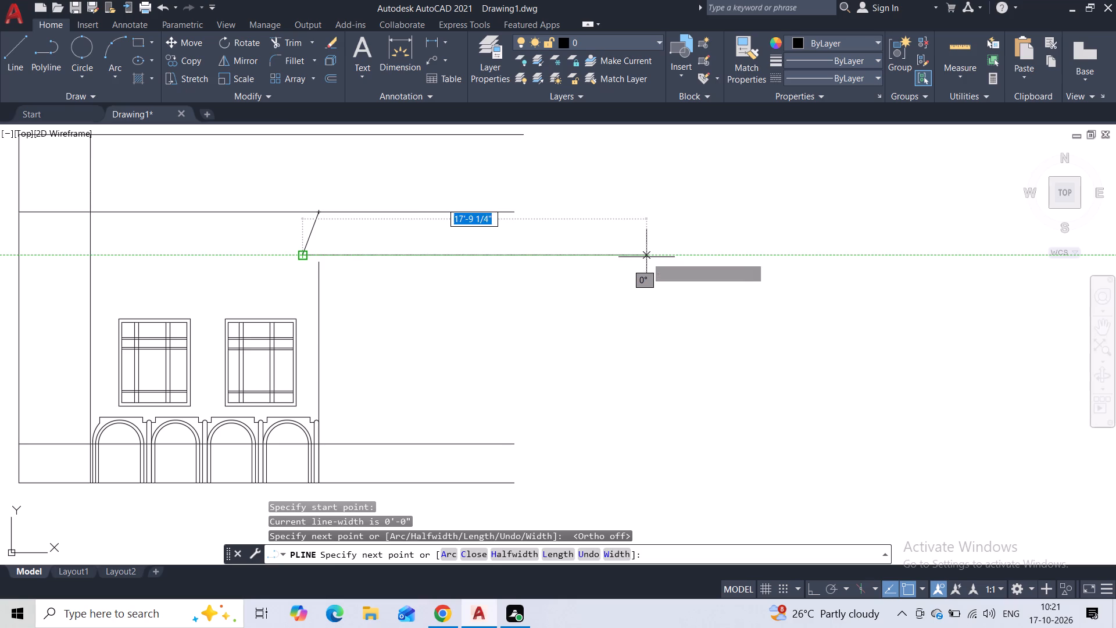
left_click(691, 261)
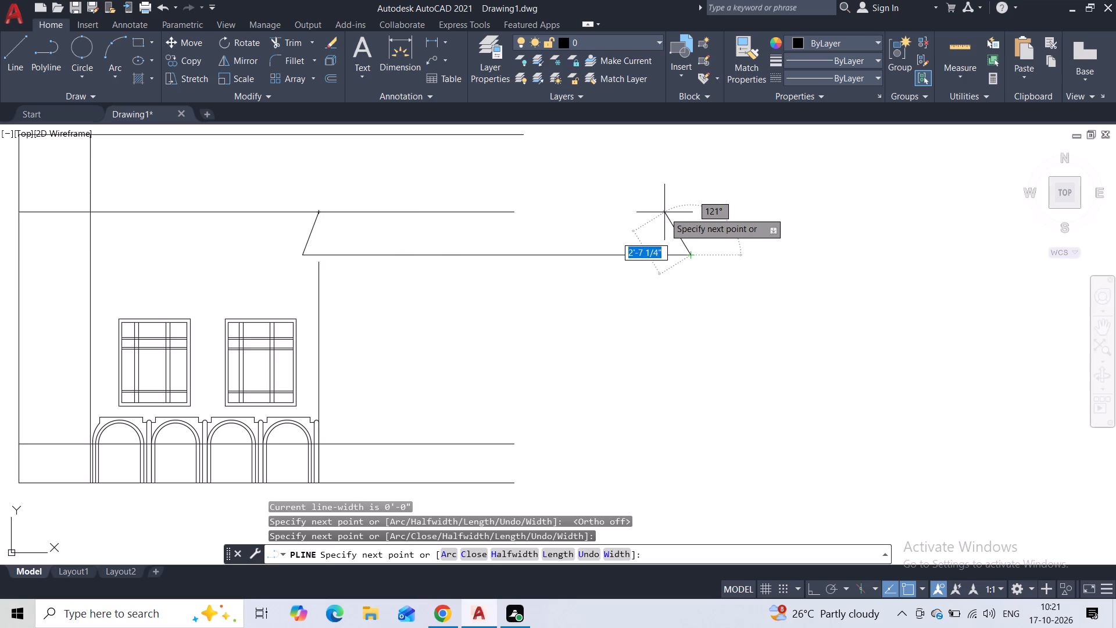
key("Escape")
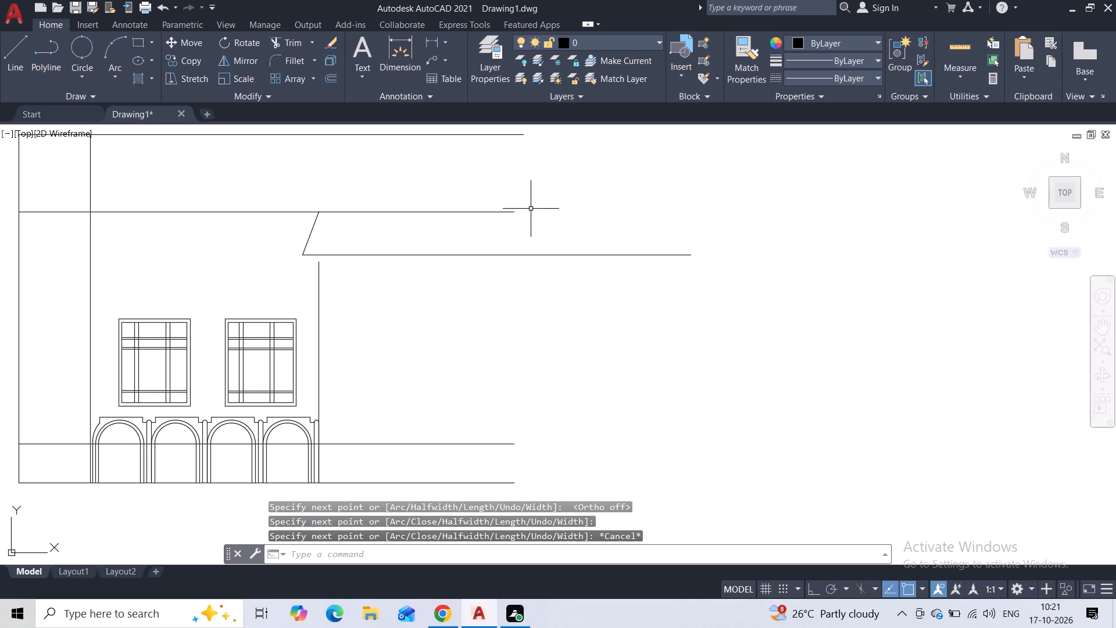
Complete the canopy outline by extending its top line about 9'-1" right and adding a slanted right end about 2'-3 1/4" long.
key("space")
left_click(512, 215)
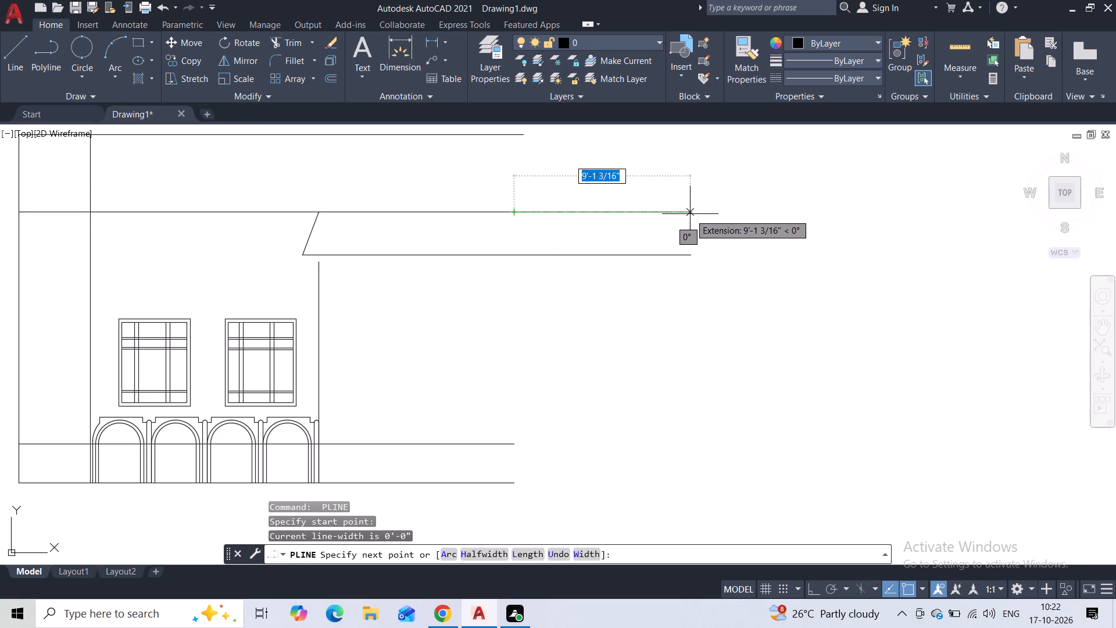
left_click(690, 214)
key("Escape")
key("space")
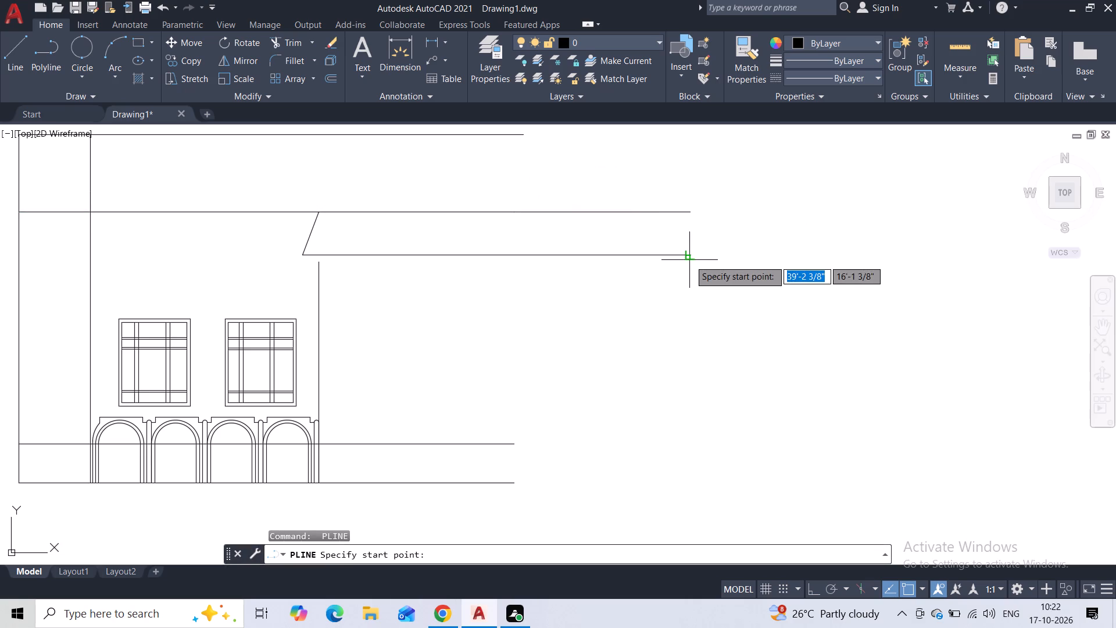
left_click(689, 258)
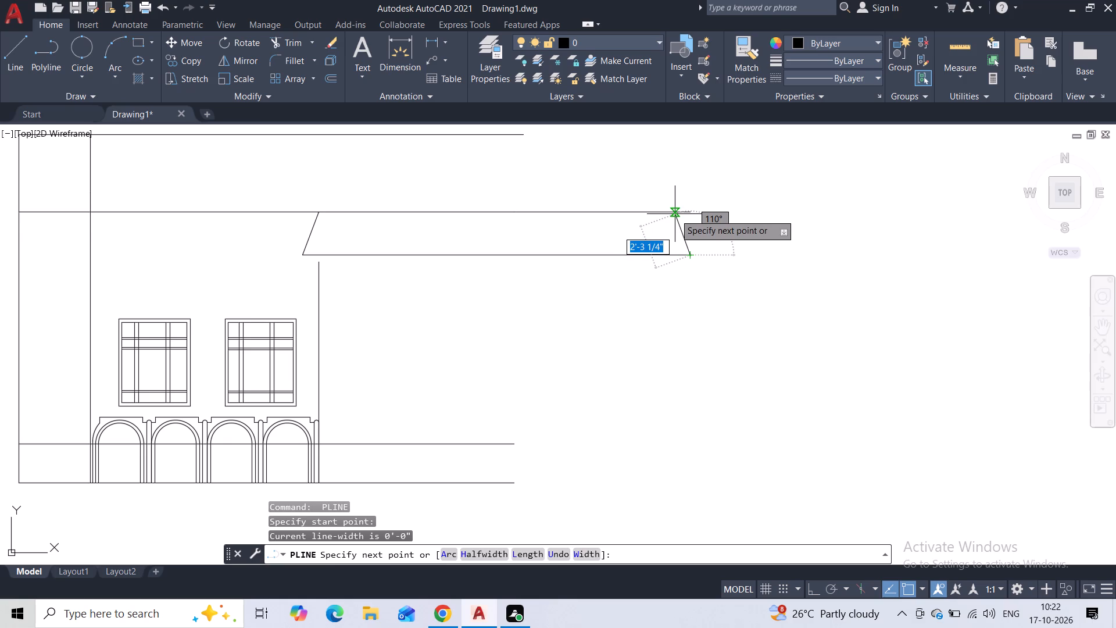
left_click(674, 212)
key("Escape")
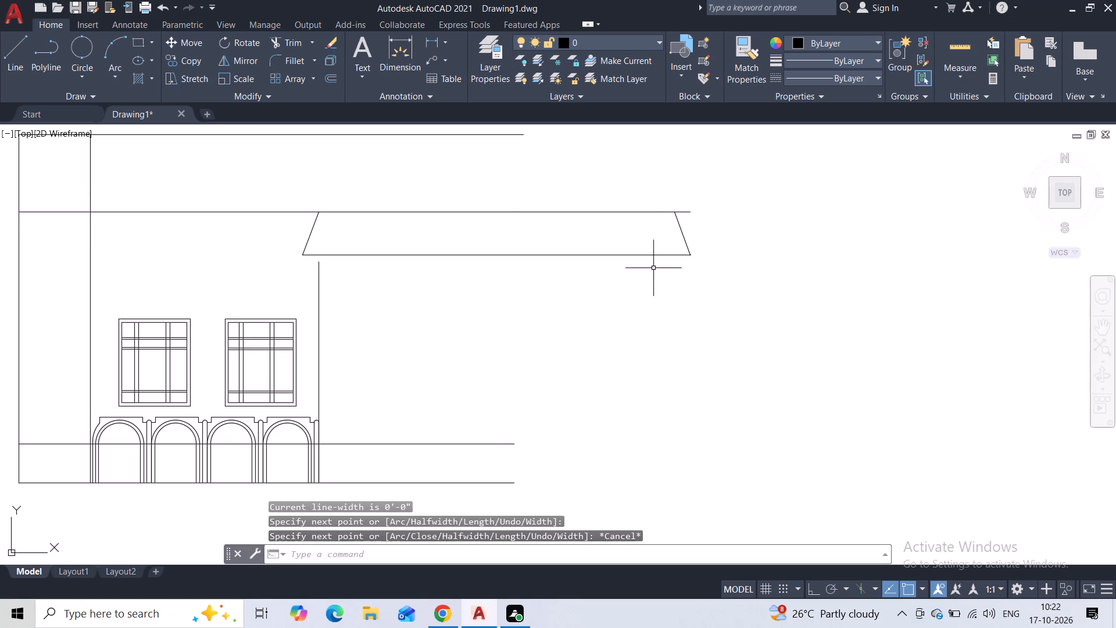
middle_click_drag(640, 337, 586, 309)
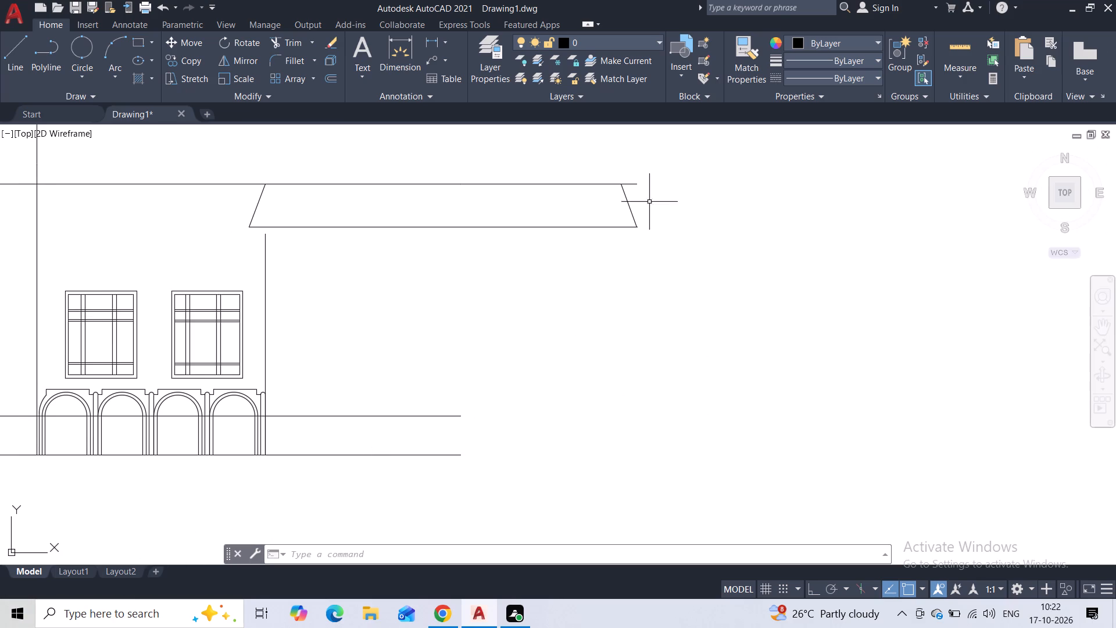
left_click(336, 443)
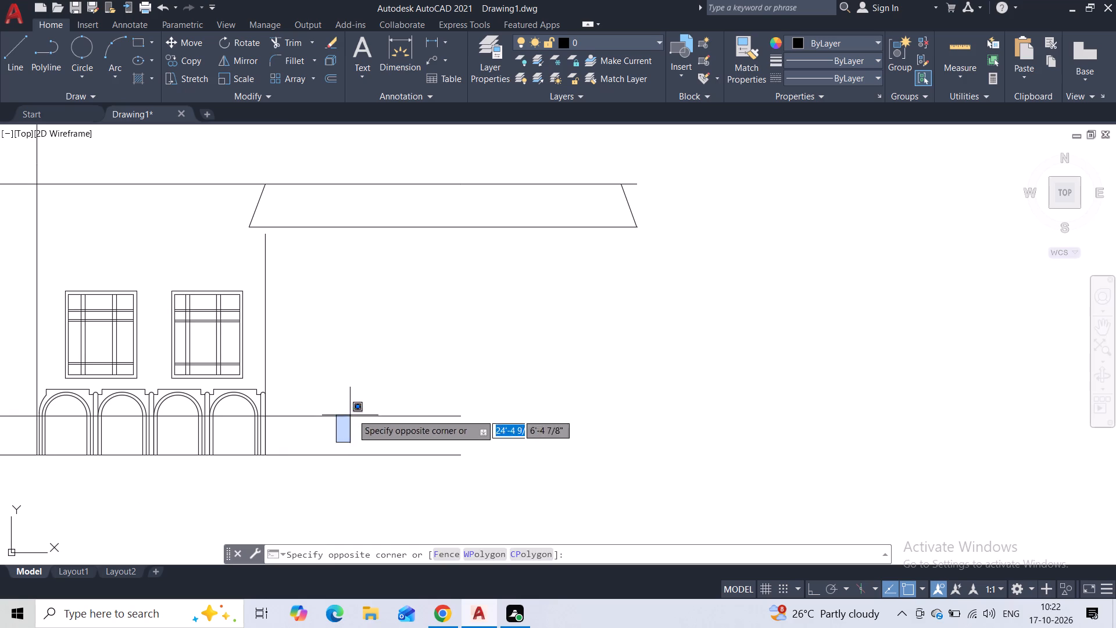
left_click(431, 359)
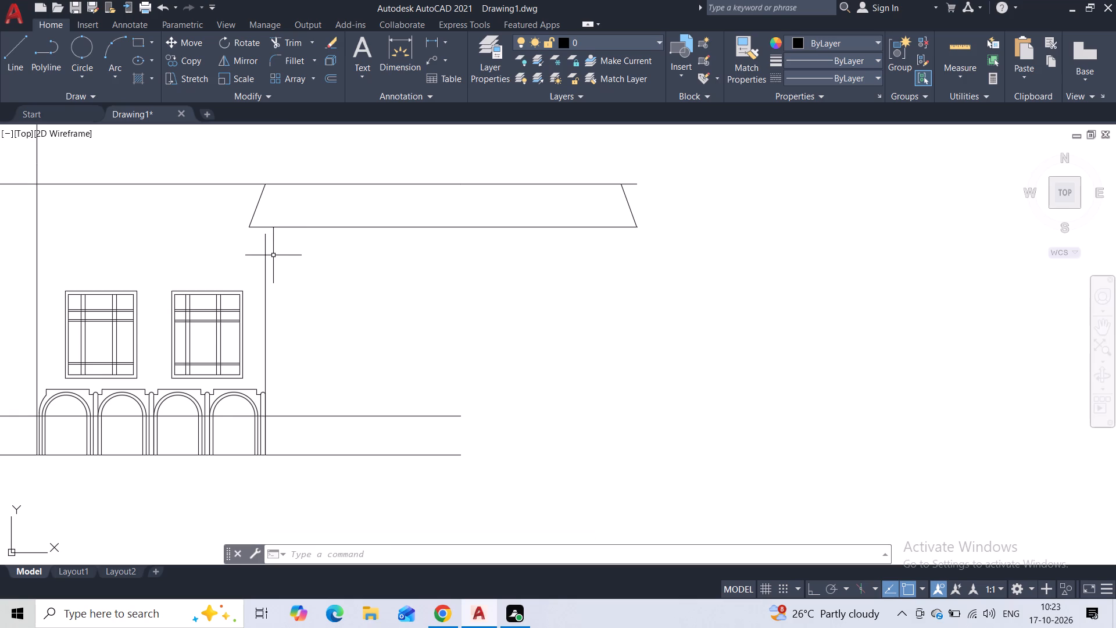
Draw a short horizontal line rightward from the top end of the vertical wall line beneath the canopy.
scroll(275, 231, "up", 3)
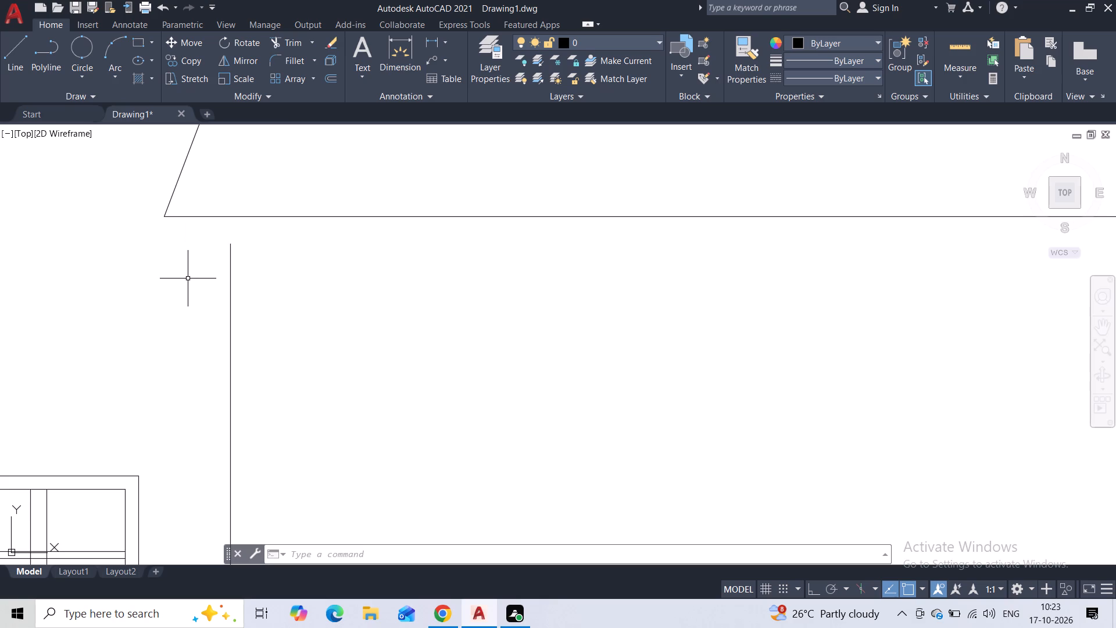
scroll(228, 272, "up", 1)
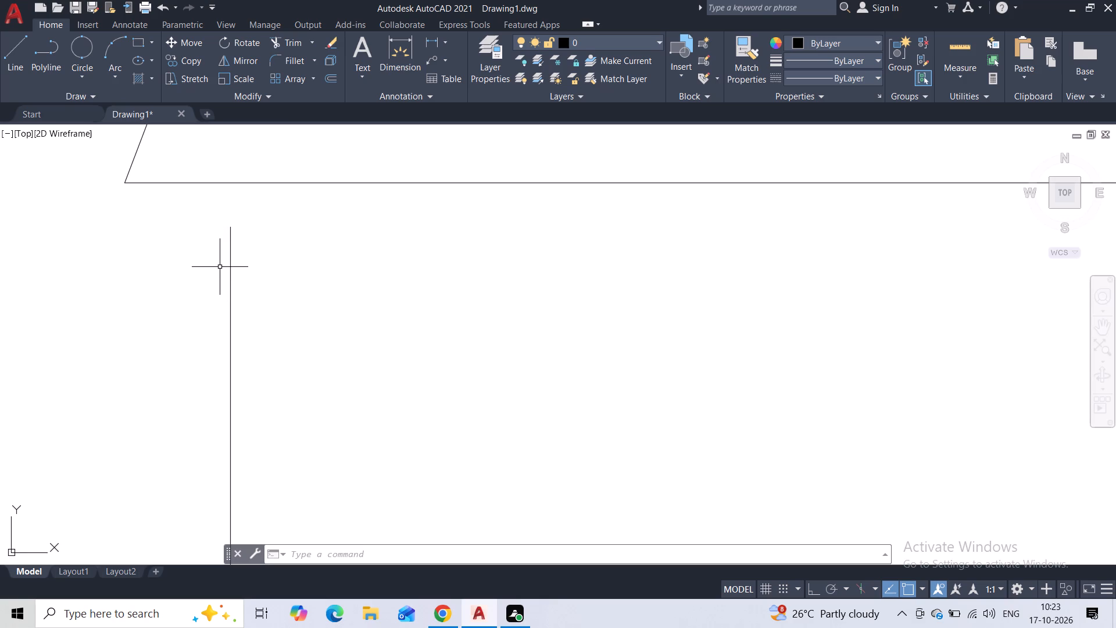
left_click(13, 44)
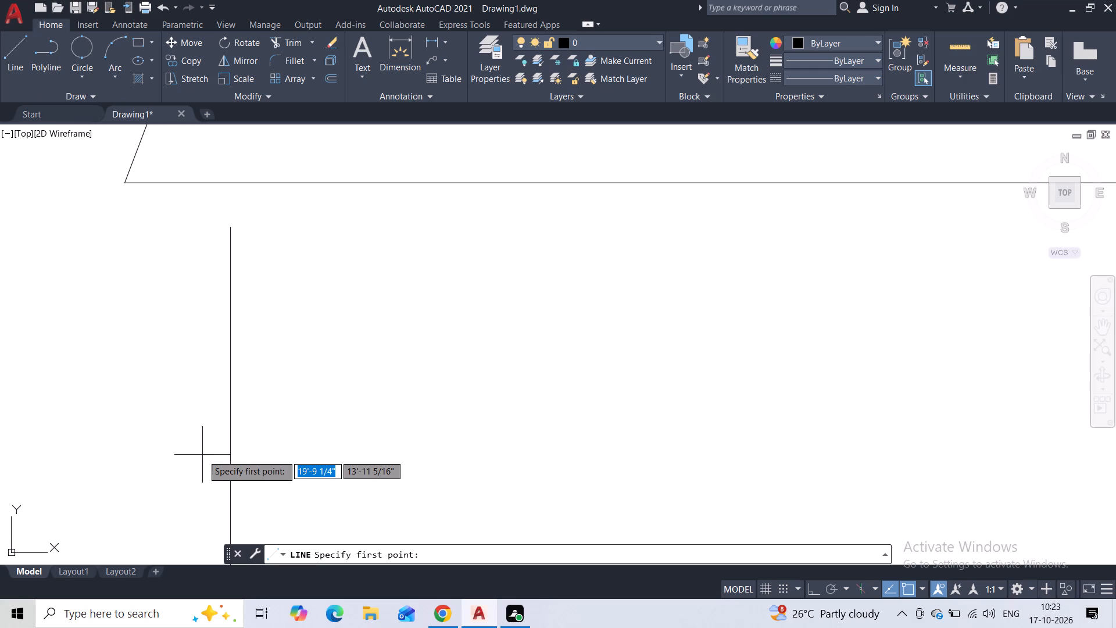
left_click(233, 227)
left_click(252, 227)
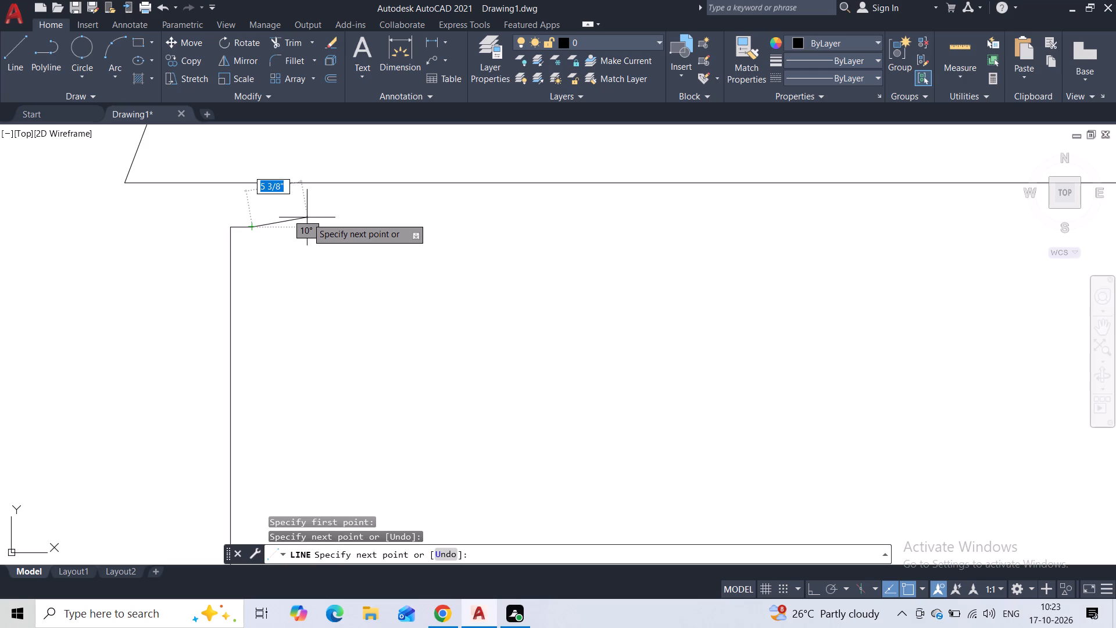
key("Escape")
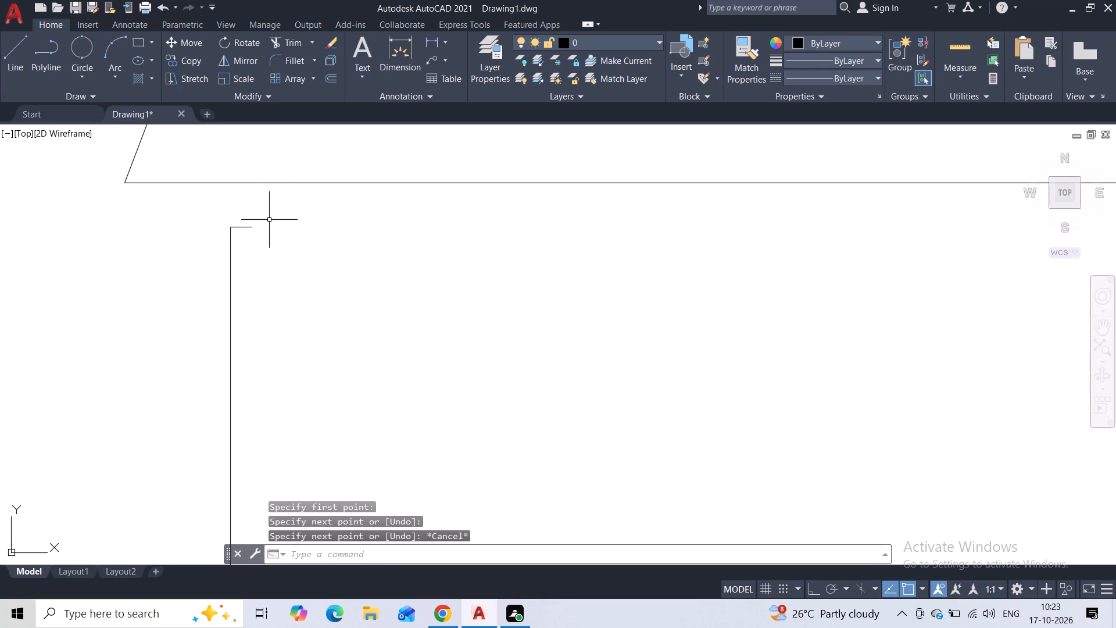
Draw the bracket's left side from the wall line's top: a diagonal about 1 11/16" up-left, then a vertical up to the canopy's bottom edge.
key("space")
left_click(232, 229)
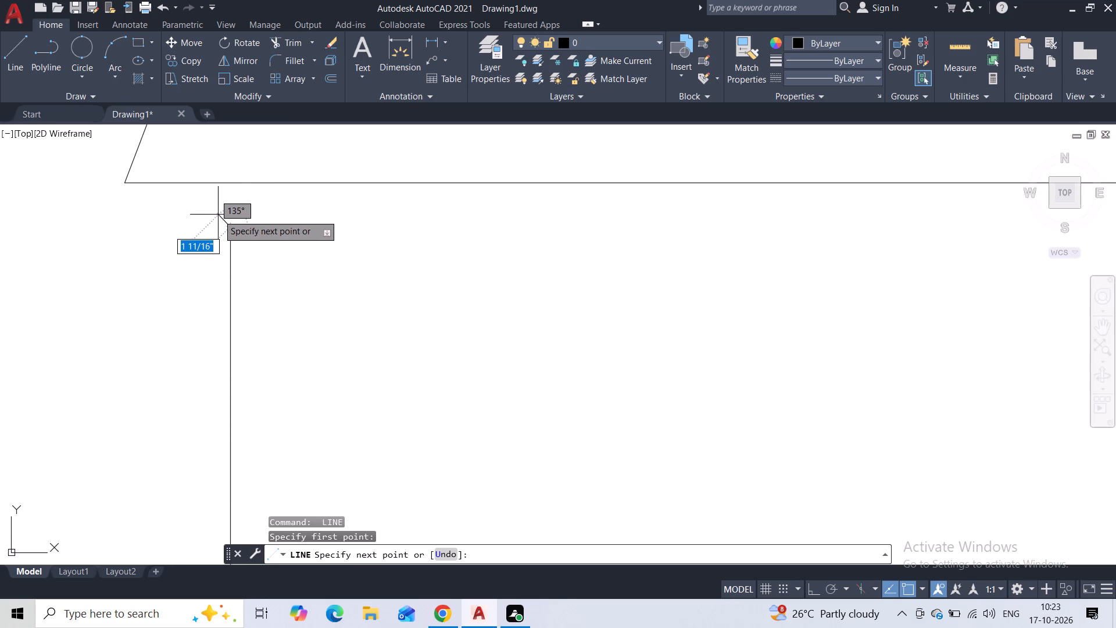
left_click(218, 215)
left_click(212, 184)
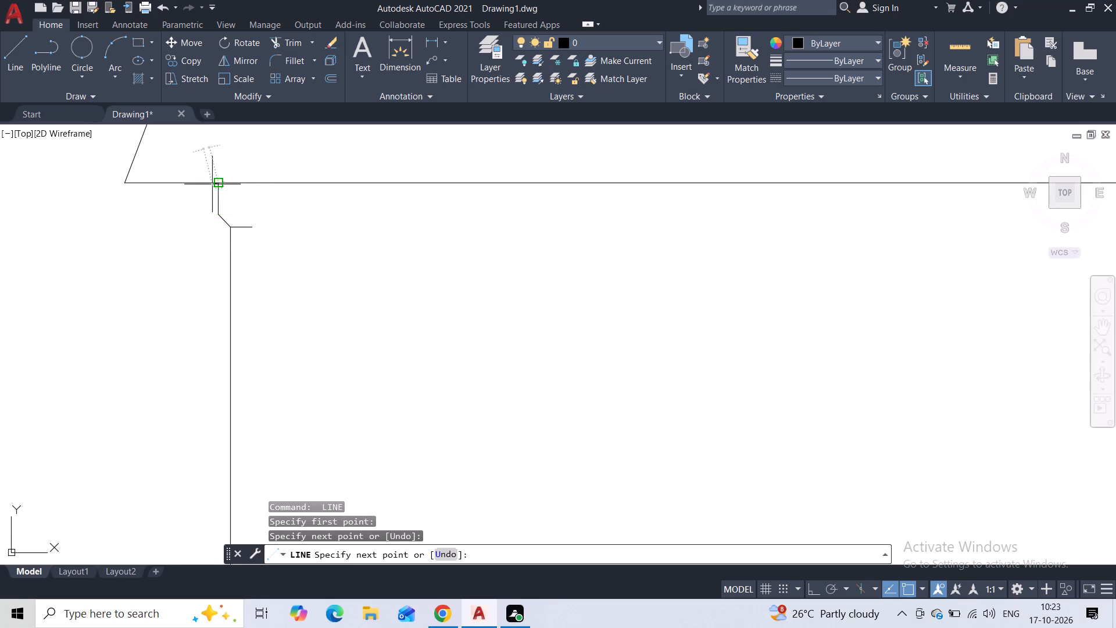
key("Escape")
Draw the bracket's right side from the short horizontal line's free end: segments about 7/16", 1 3/8" and 1 13/16" upward, stopping below the canopy.
scroll(282, 220, "down", 1)
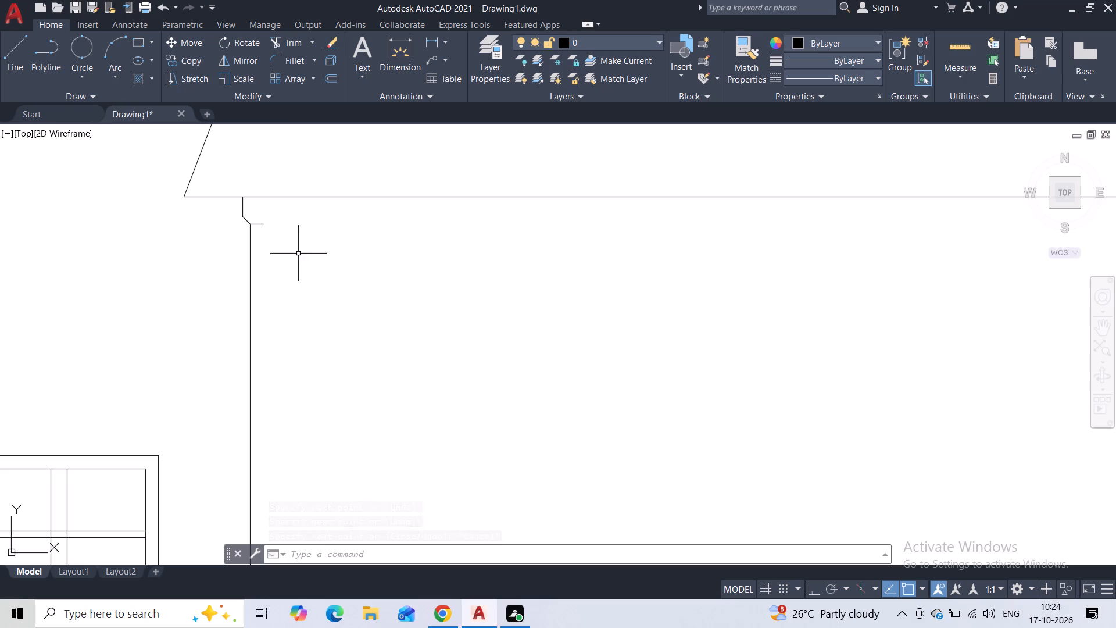
key("space")
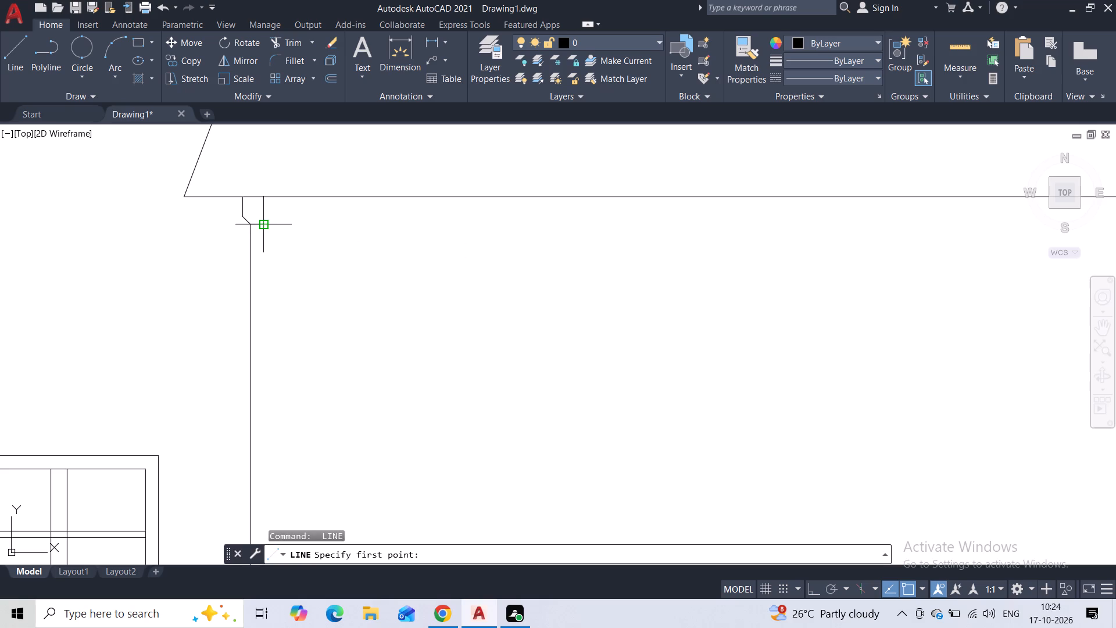
scroll(263, 227, "up", 2)
left_click(261, 222)
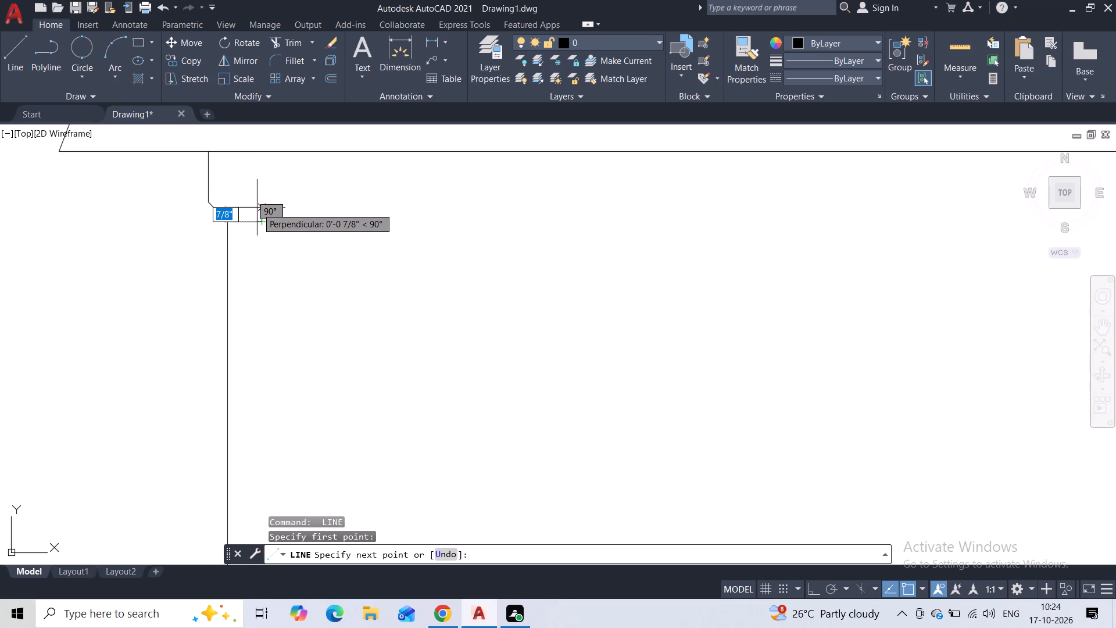
scroll(257, 207, "up", 4)
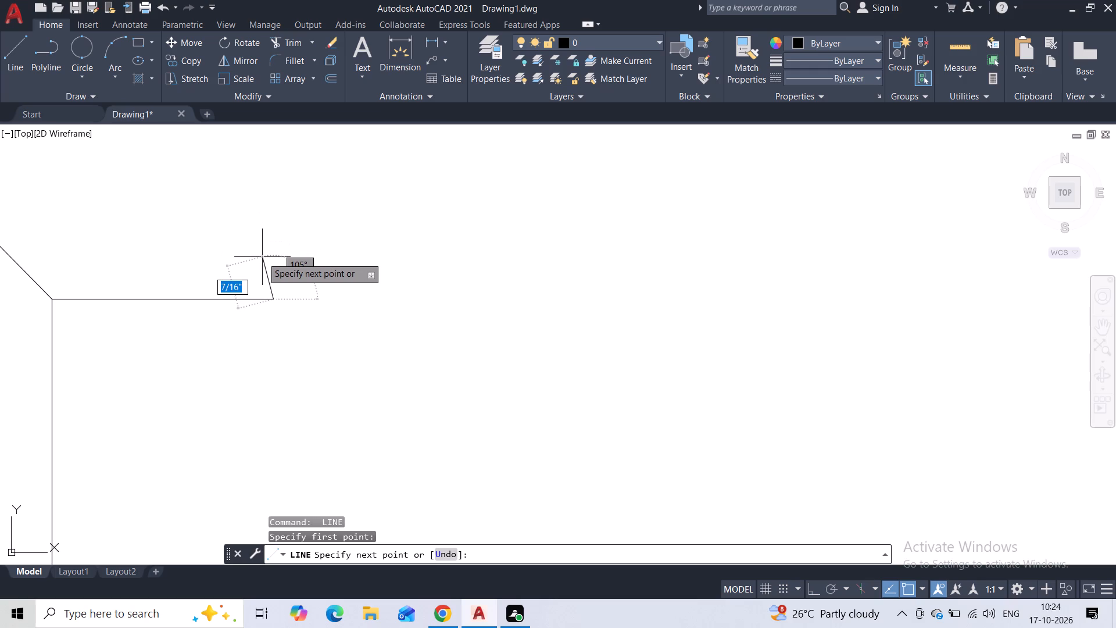
left_click(262, 257)
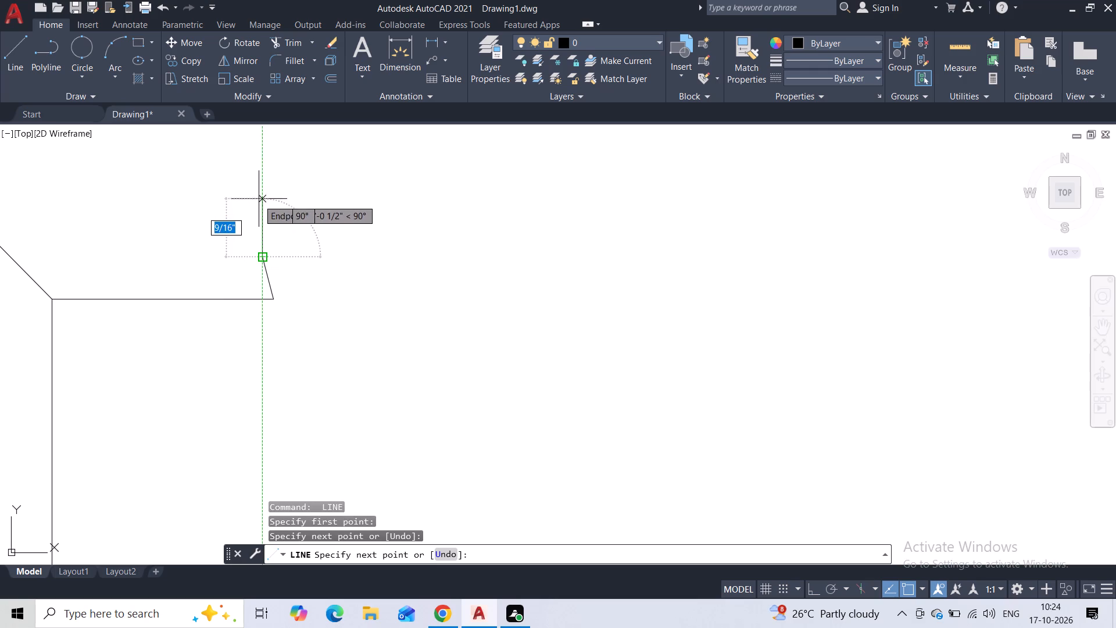
middle_click_drag(251, 199, 229, 330)
scroll(228, 320, "down", 2)
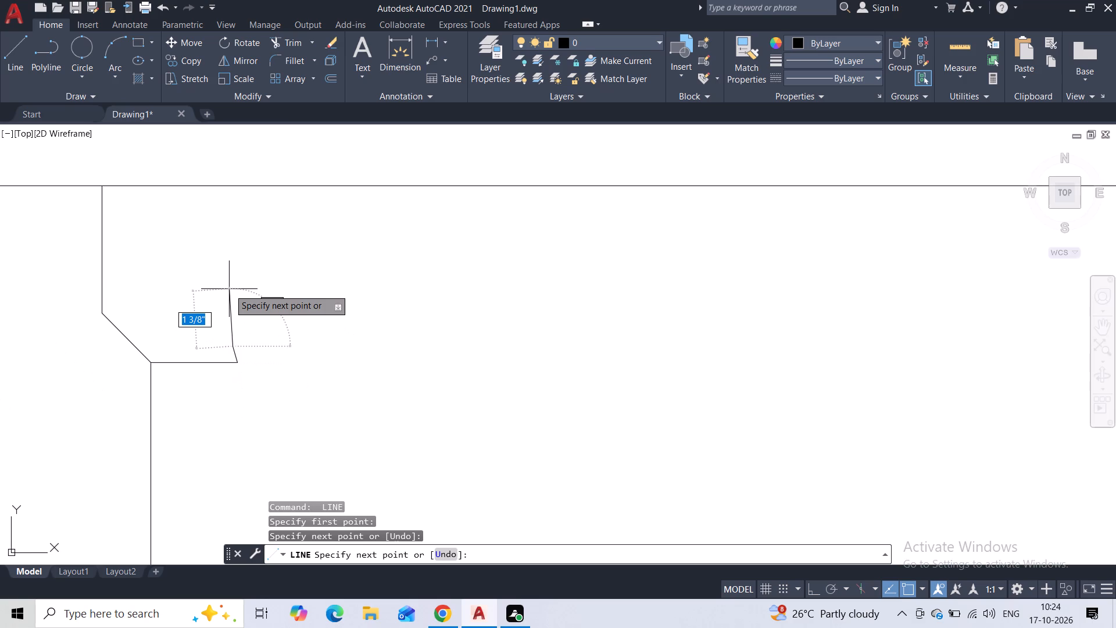
left_click(229, 289)
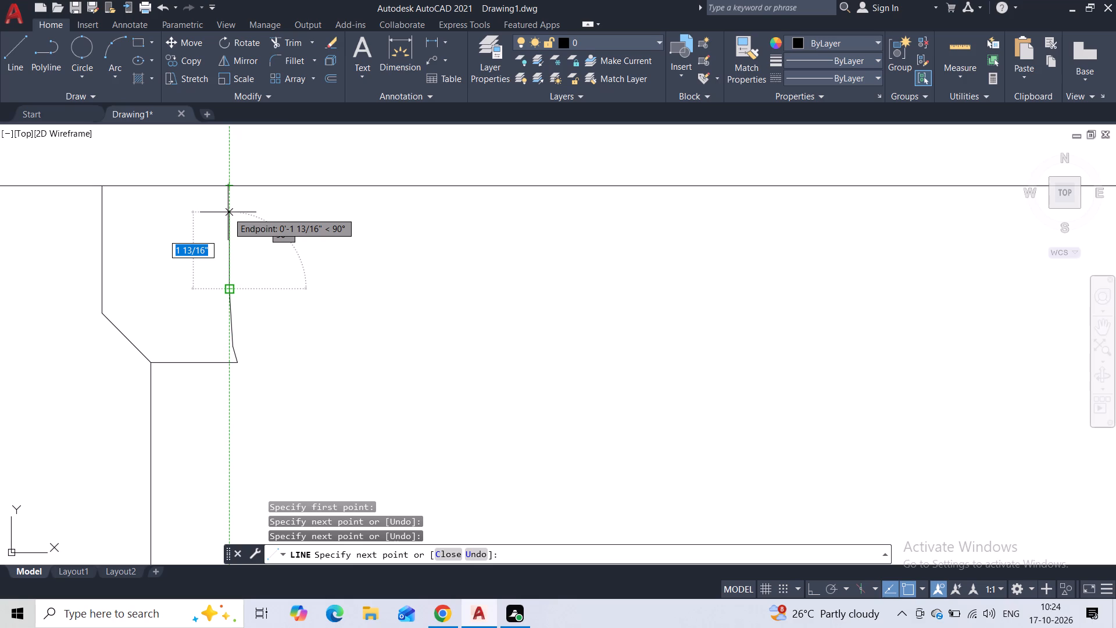
left_click(228, 212)
key("Escape")
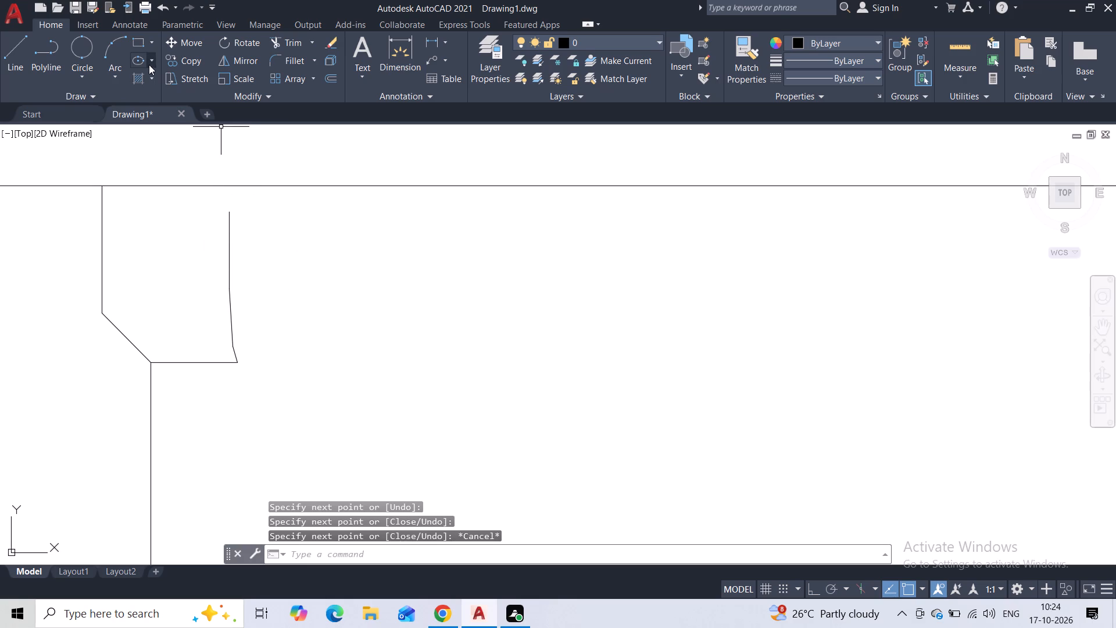
Draw a two-point circle about 2 15/16" in diameter from the top of the bracket's right side down-left into the bracket.
left_click_drag(93, 85, 93, 80)
left_click(109, 167)
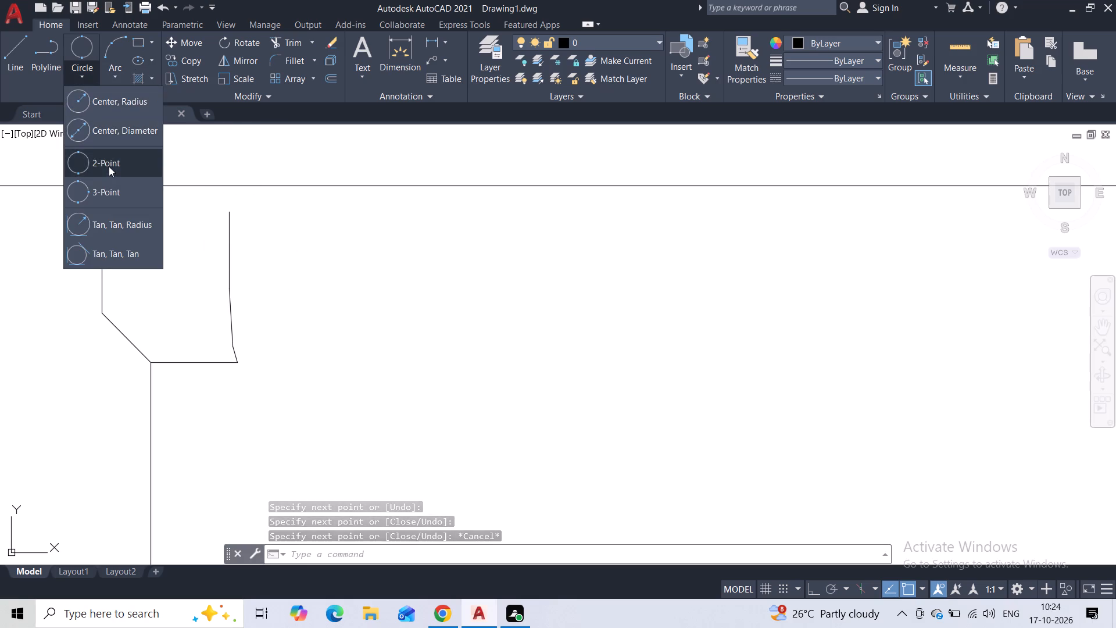
left_click(230, 219)
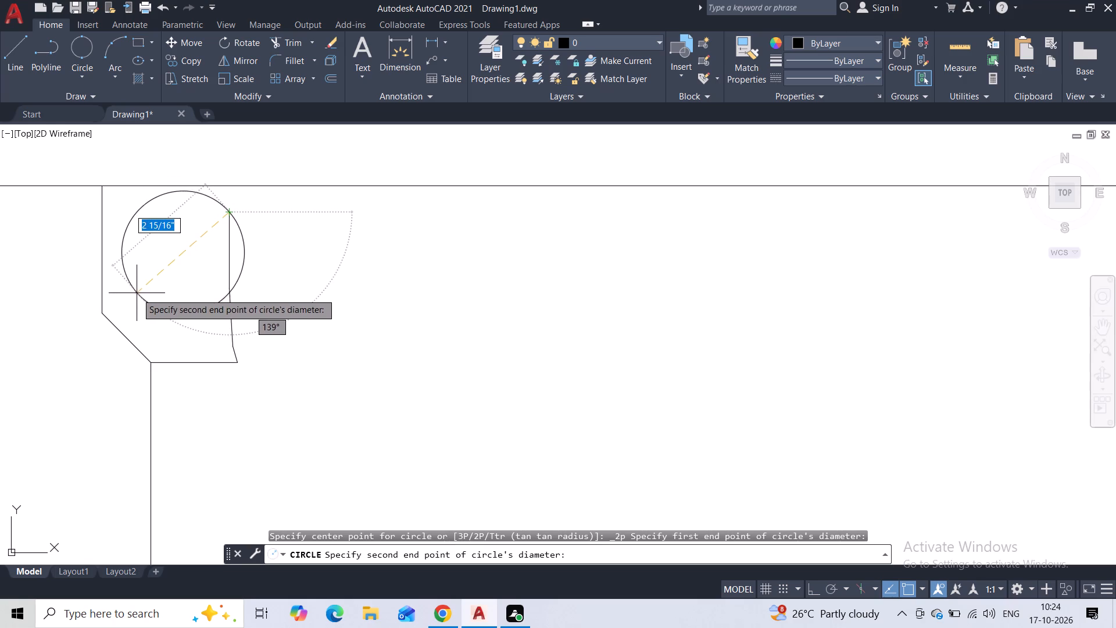
left_click(137, 293)
key("Escape")
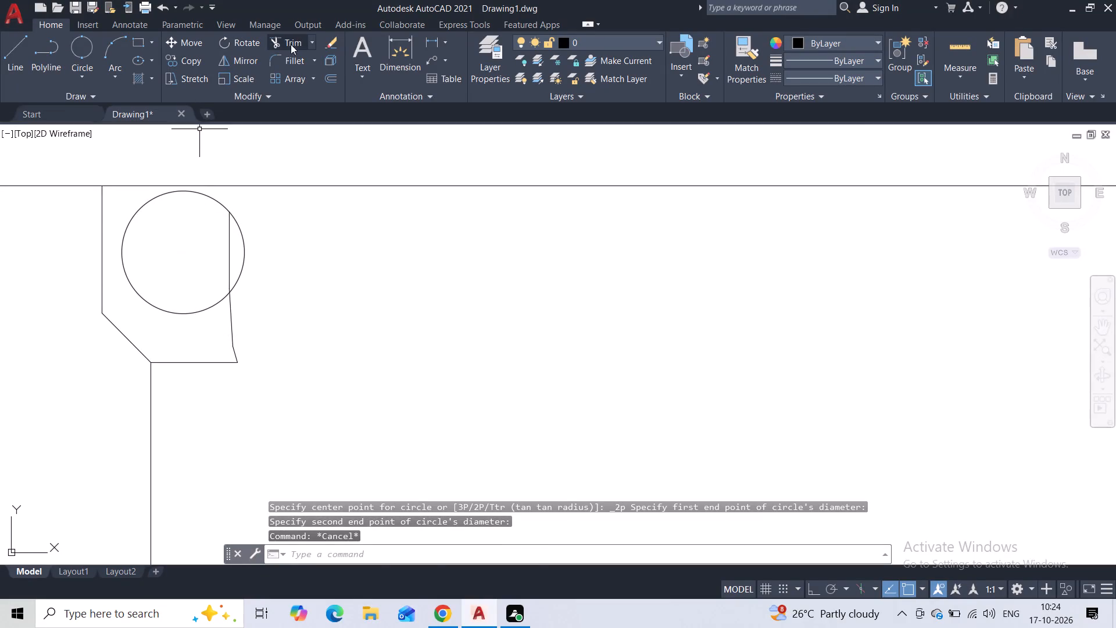
Trim the part of the circle that projects beyond the bracket's right side.
left_click(299, 44)
left_click_drag(251, 255, 241, 258)
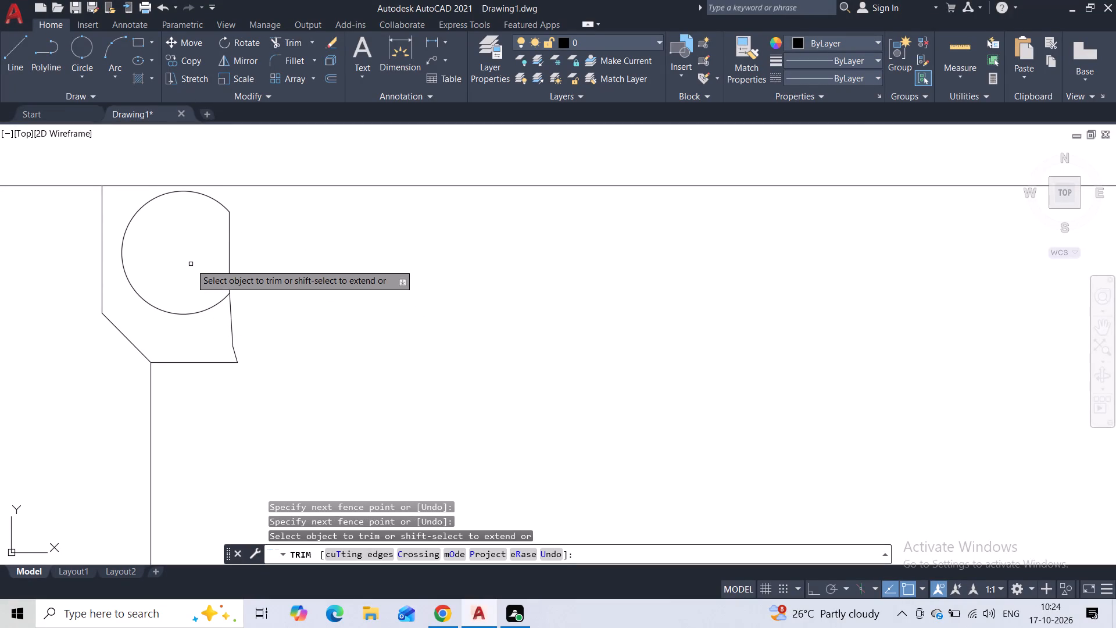
key("Escape")
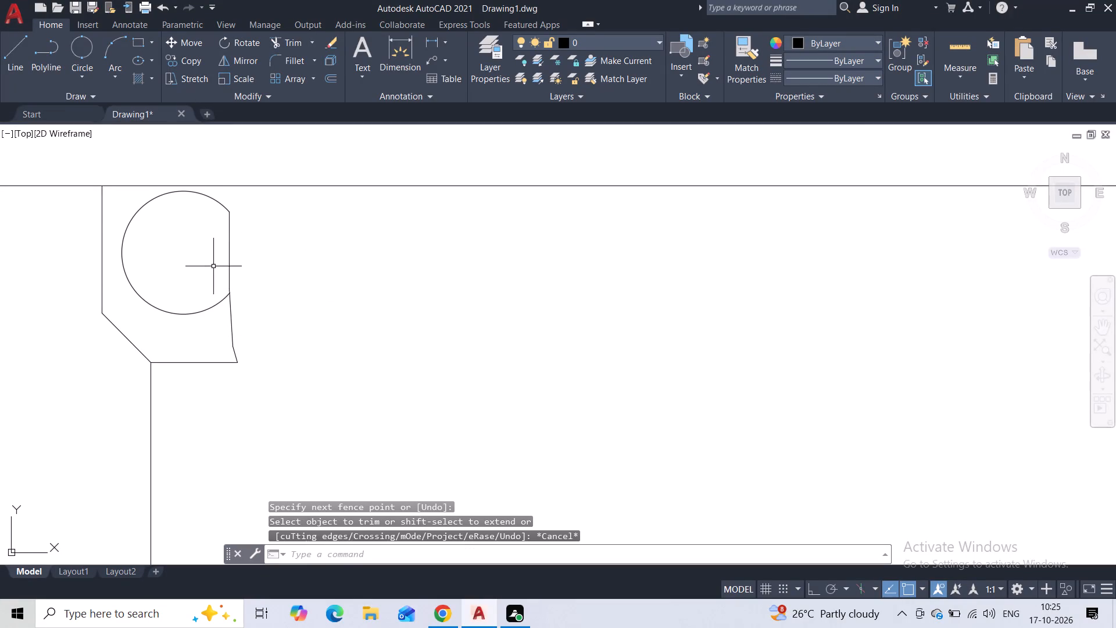
With Ortho on, draw a line from the wall line's midpoint about 2'-9 1/2" right, then vertically down to the base line.
scroll(245, 250, "down", 2)
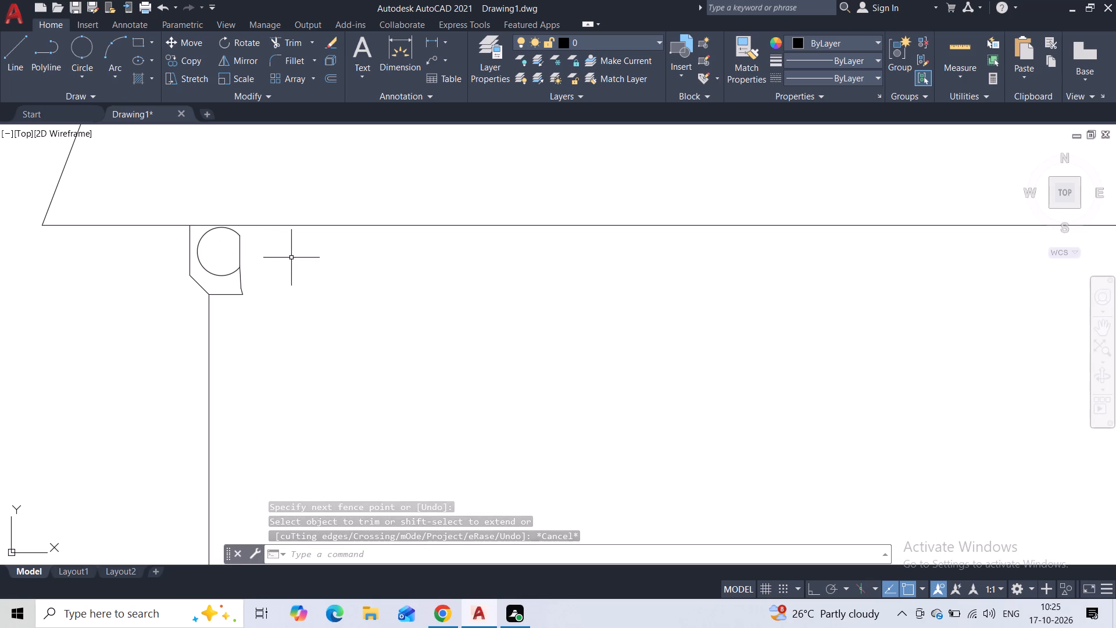
scroll(291, 258, "down", 3)
scroll(352, 322, "down", 2)
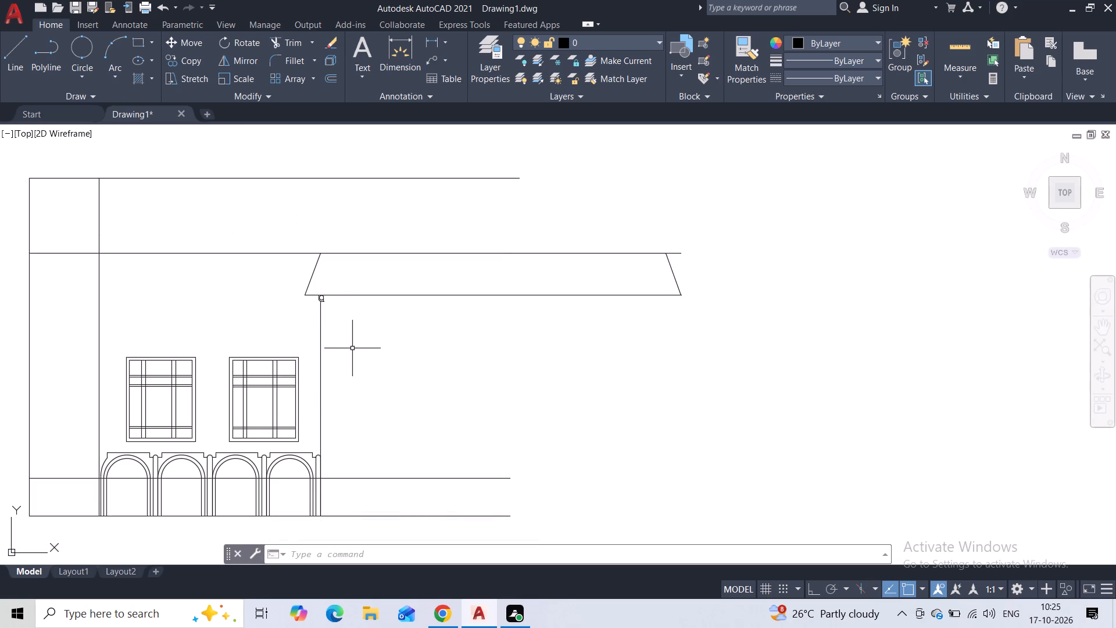
scroll(352, 348, "up", 2)
middle_click_drag(350, 349, 301, 306)
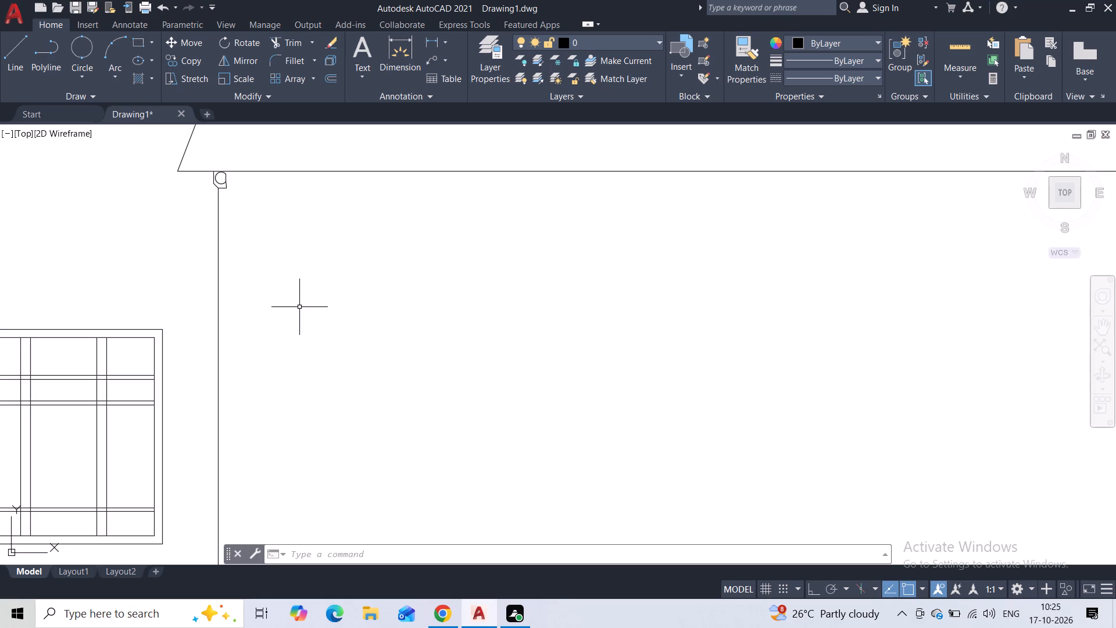
scroll(299, 309, "down", 1)
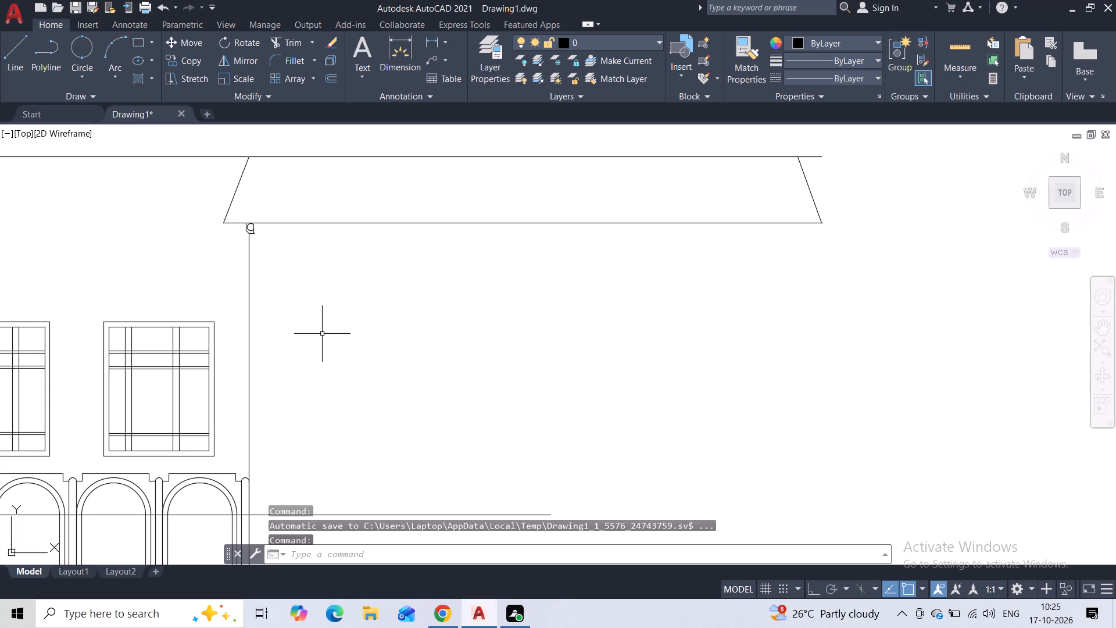
middle_click_drag(342, 359, 324, 318)
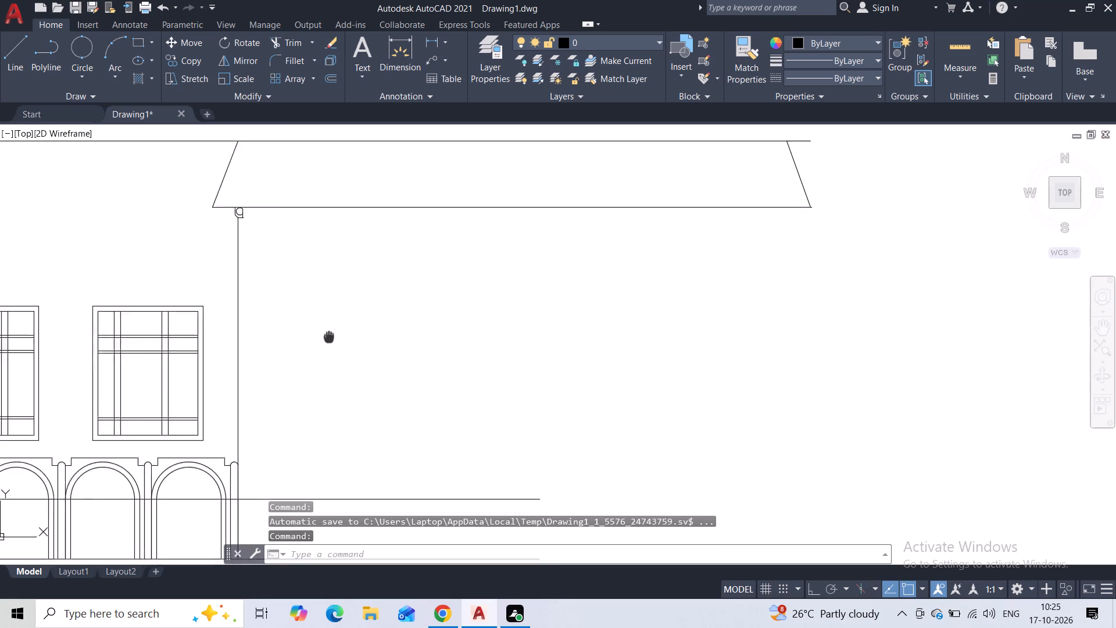
middle_click_drag(324, 318, 317, 273)
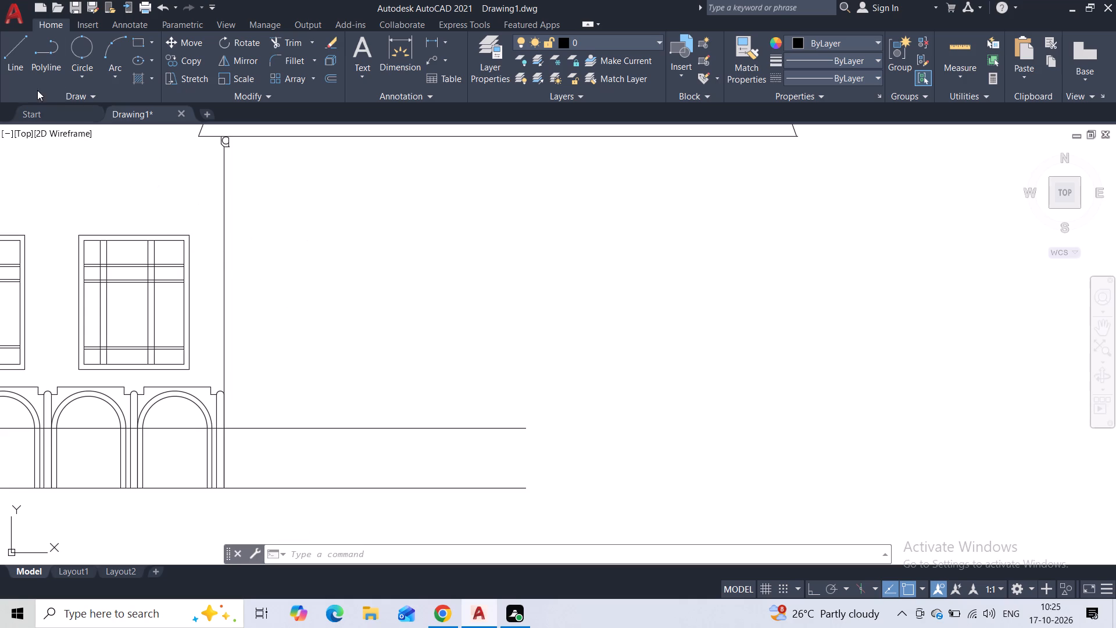
left_click(22, 62)
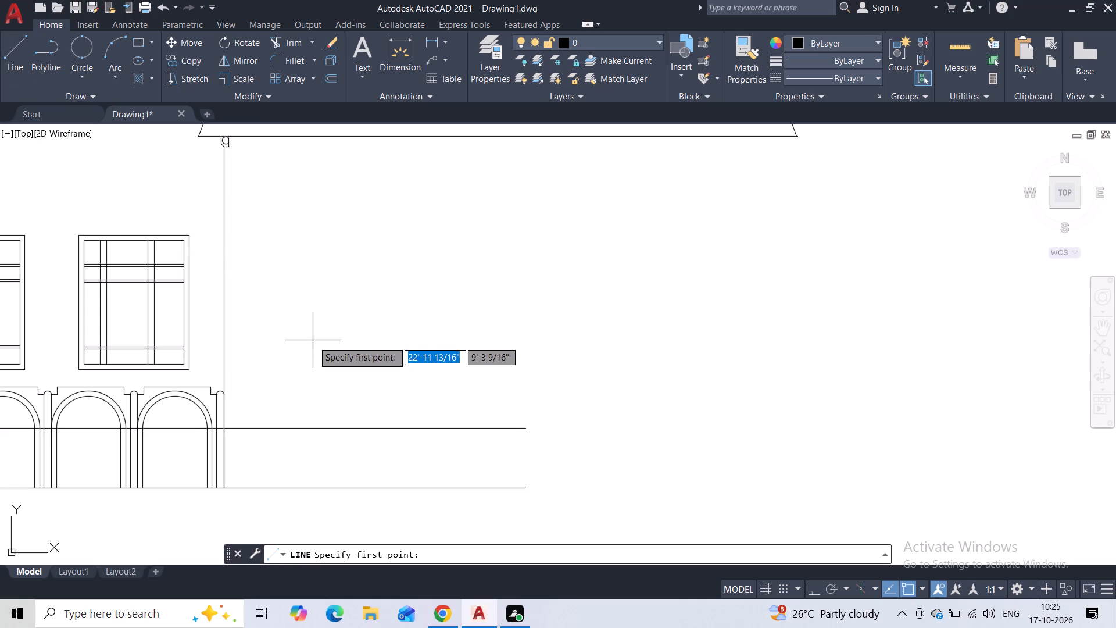
left_click(227, 336)
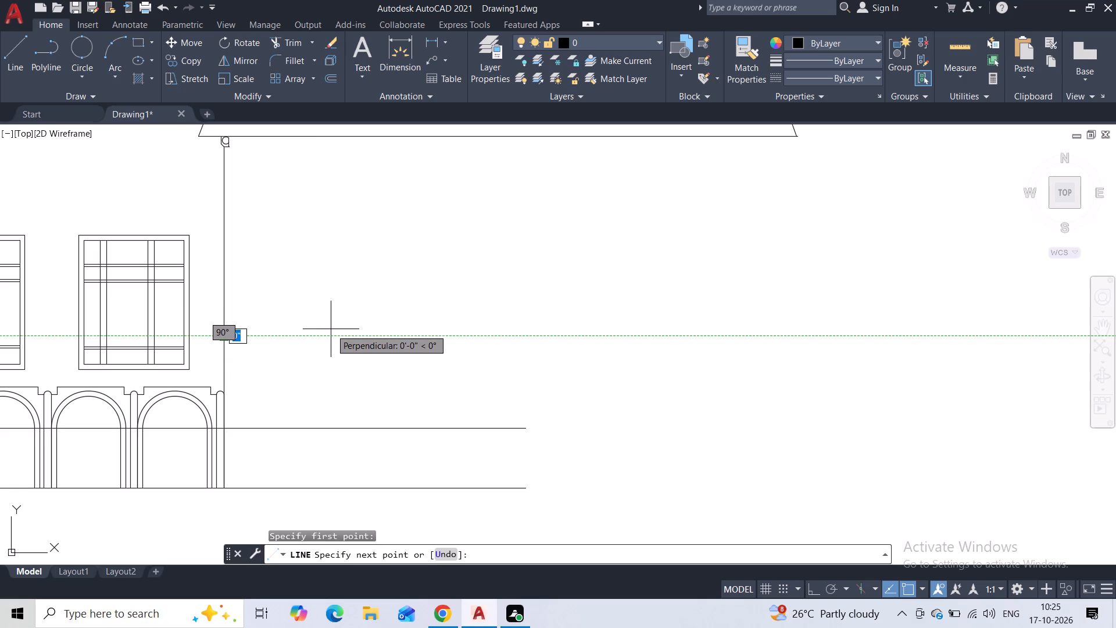
key("F8")
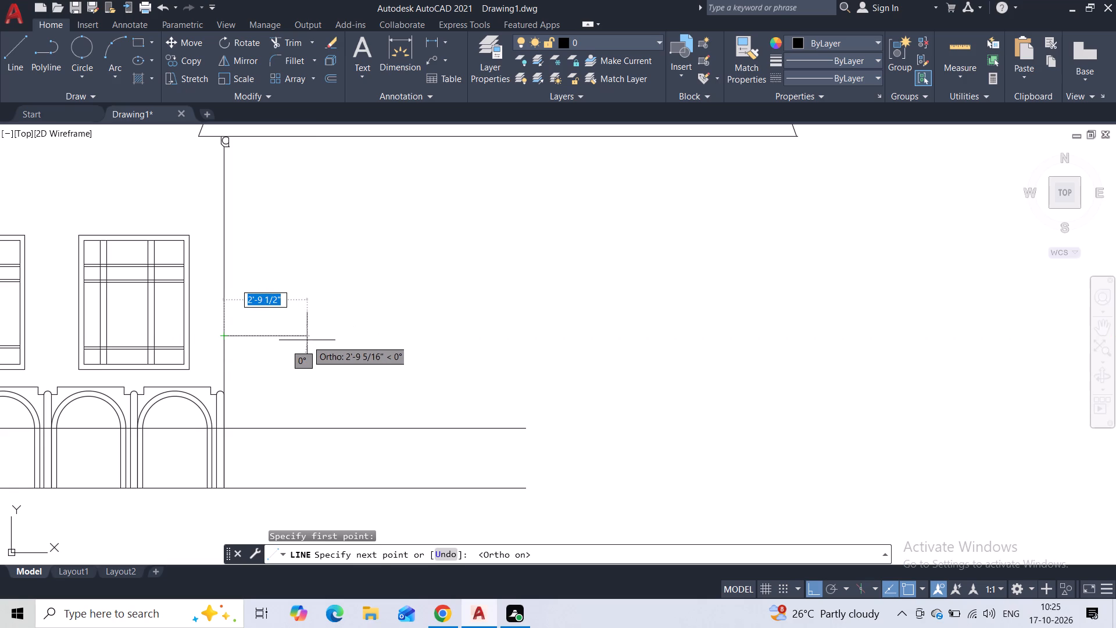
left_click(307, 341)
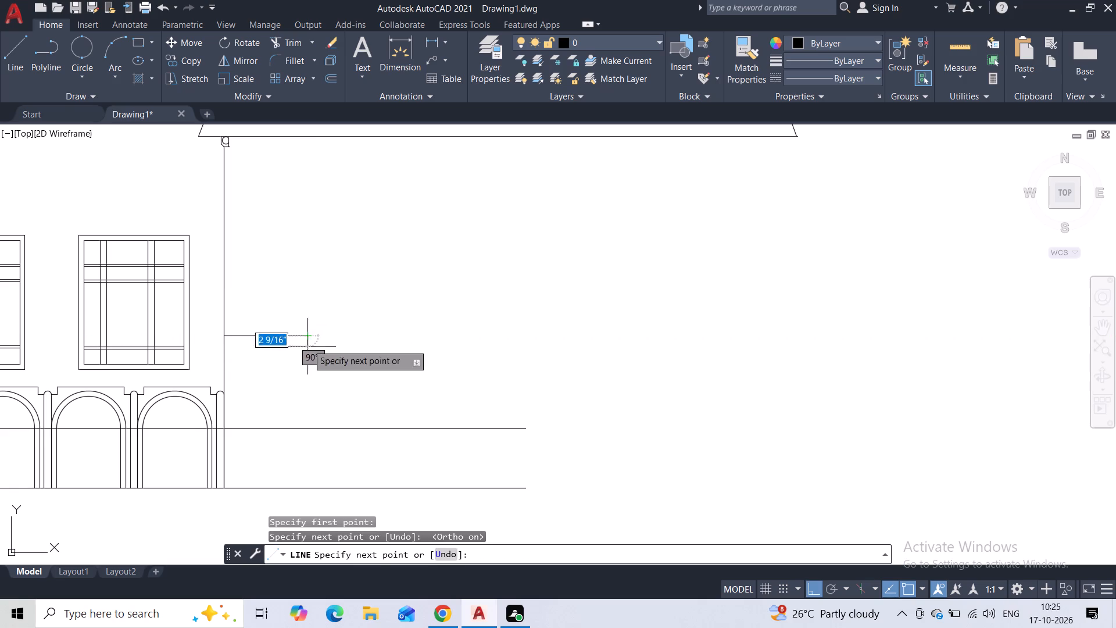
left_click(306, 486)
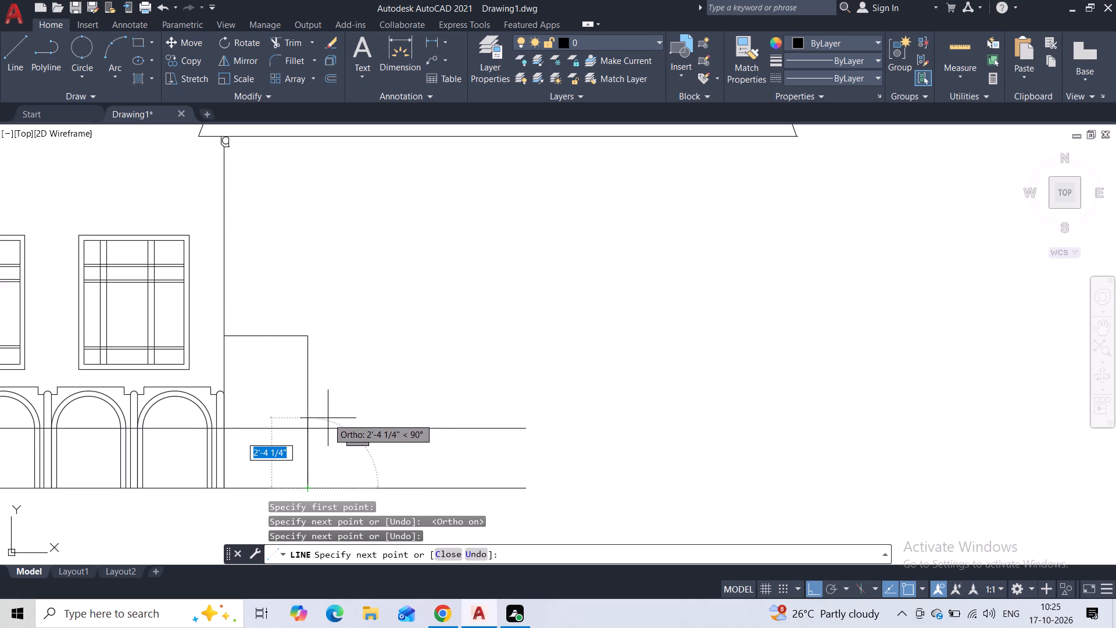
key("Escape")
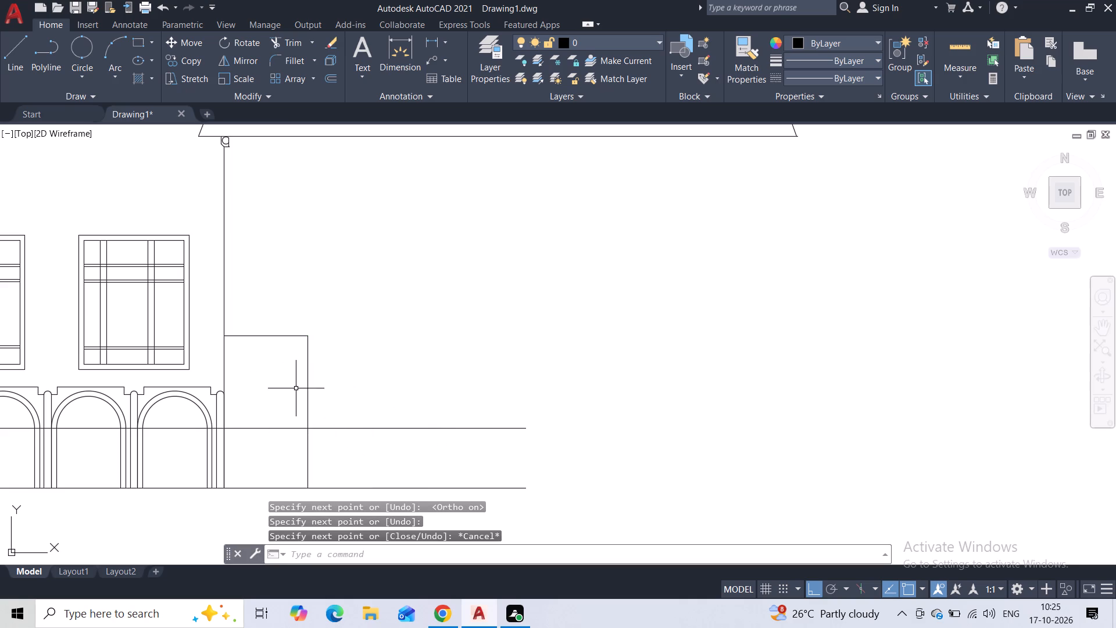
Draw a horizontal line from the wall line at the last pillar's cap level across to the new block's right edge.
middle_click_drag(289, 389, 313, 324)
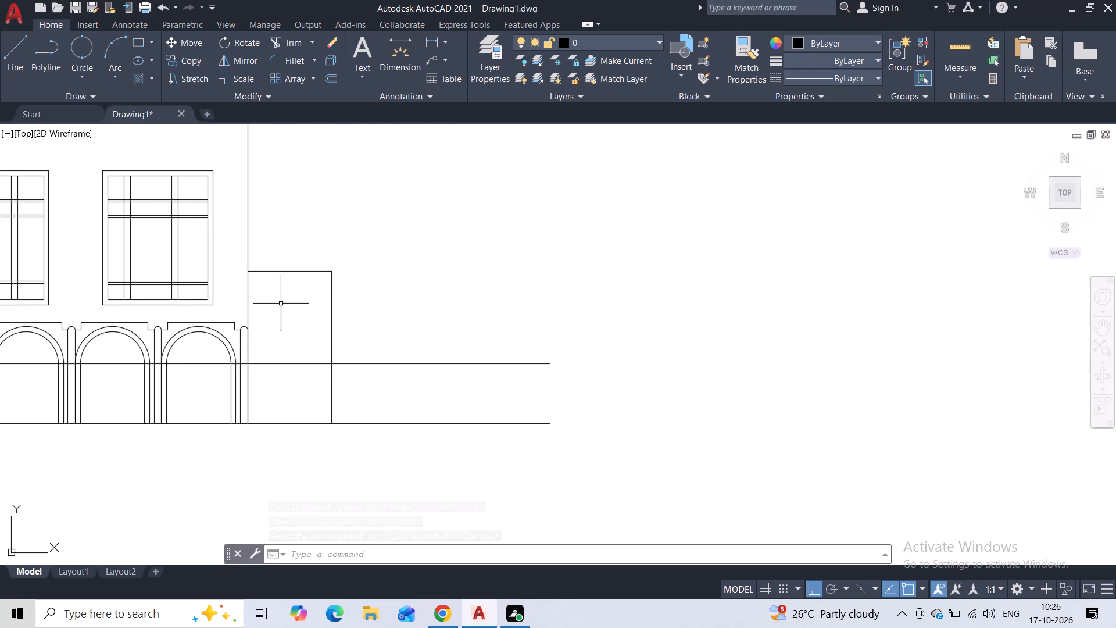
left_click(24, 70)
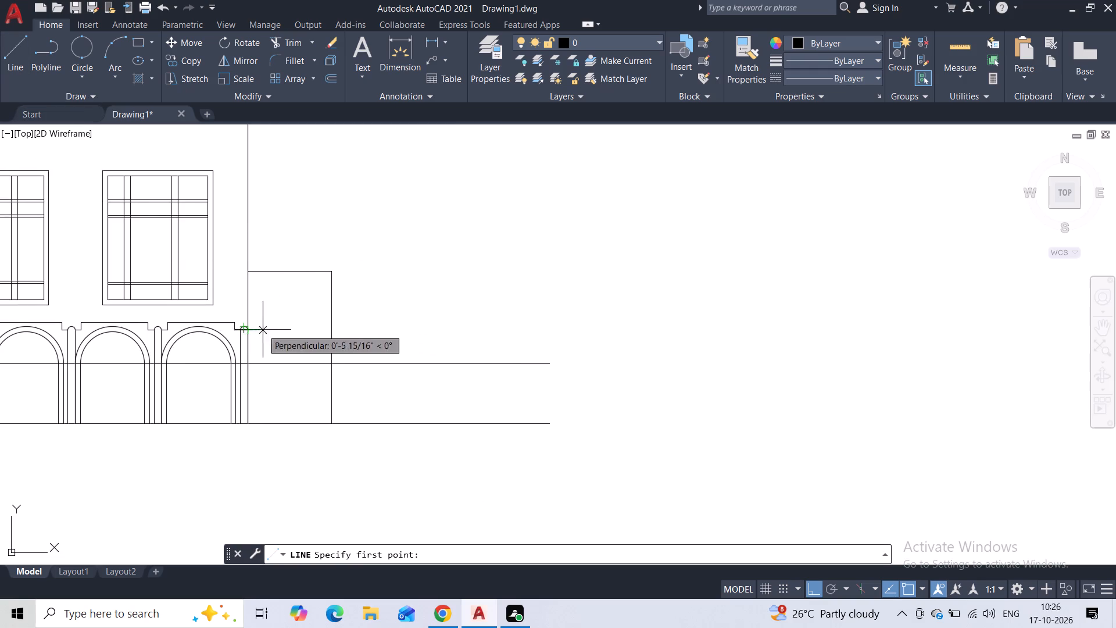
scroll(253, 331, "up", 2)
left_click(239, 326)
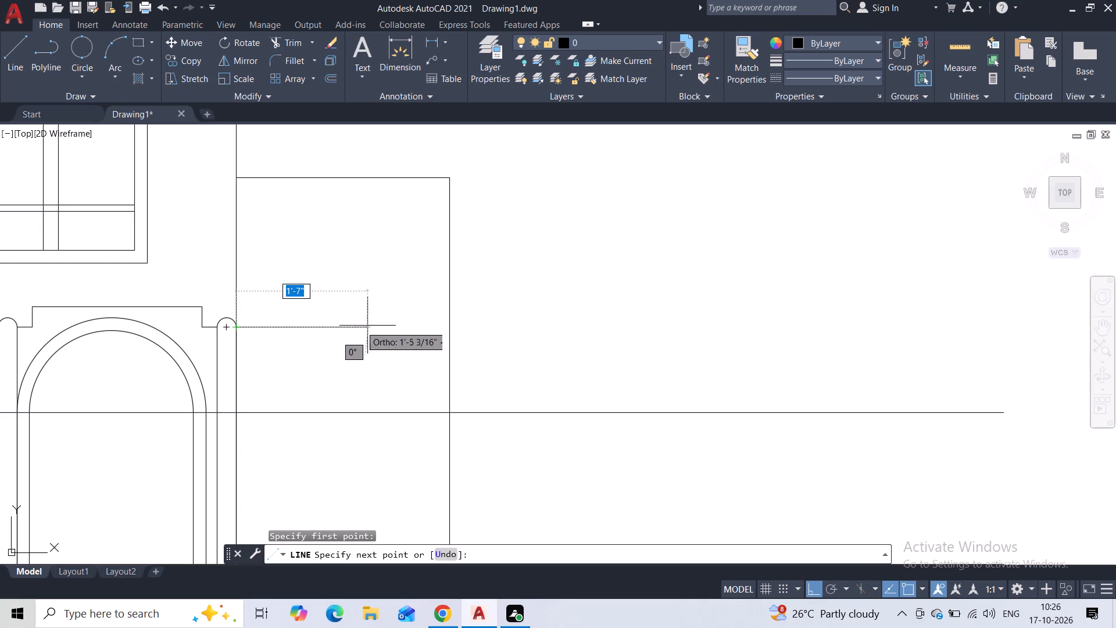
left_click(451, 330)
key("Escape")
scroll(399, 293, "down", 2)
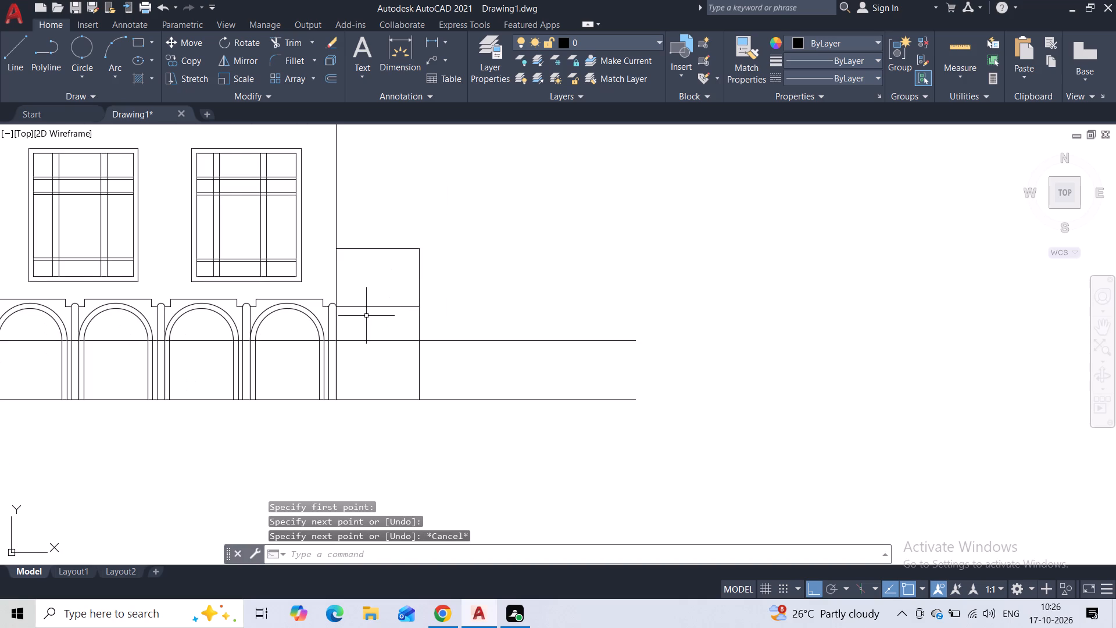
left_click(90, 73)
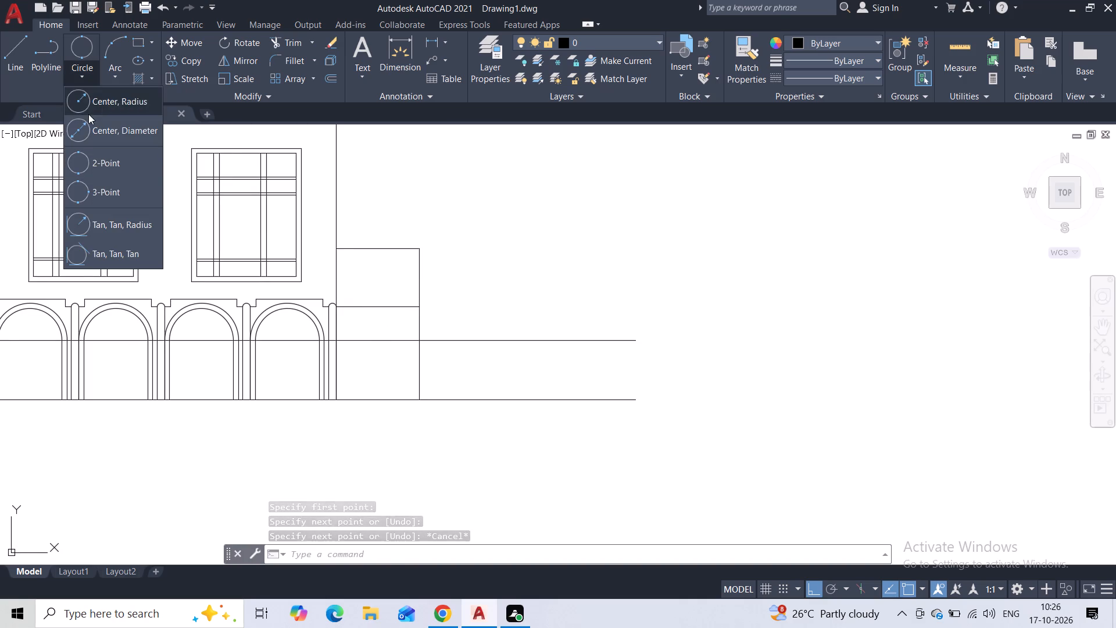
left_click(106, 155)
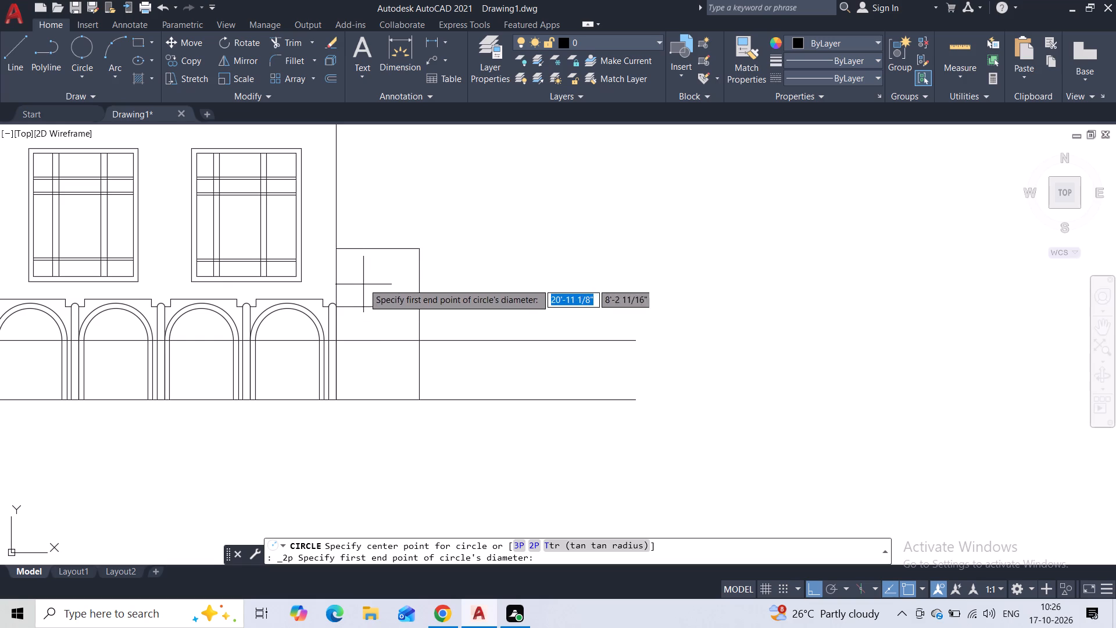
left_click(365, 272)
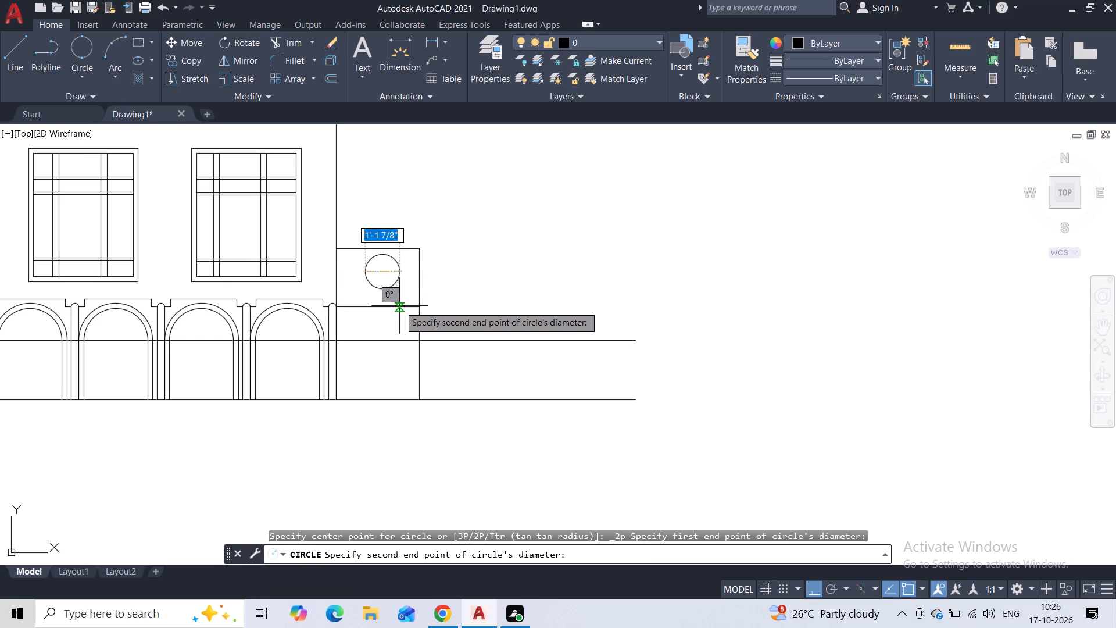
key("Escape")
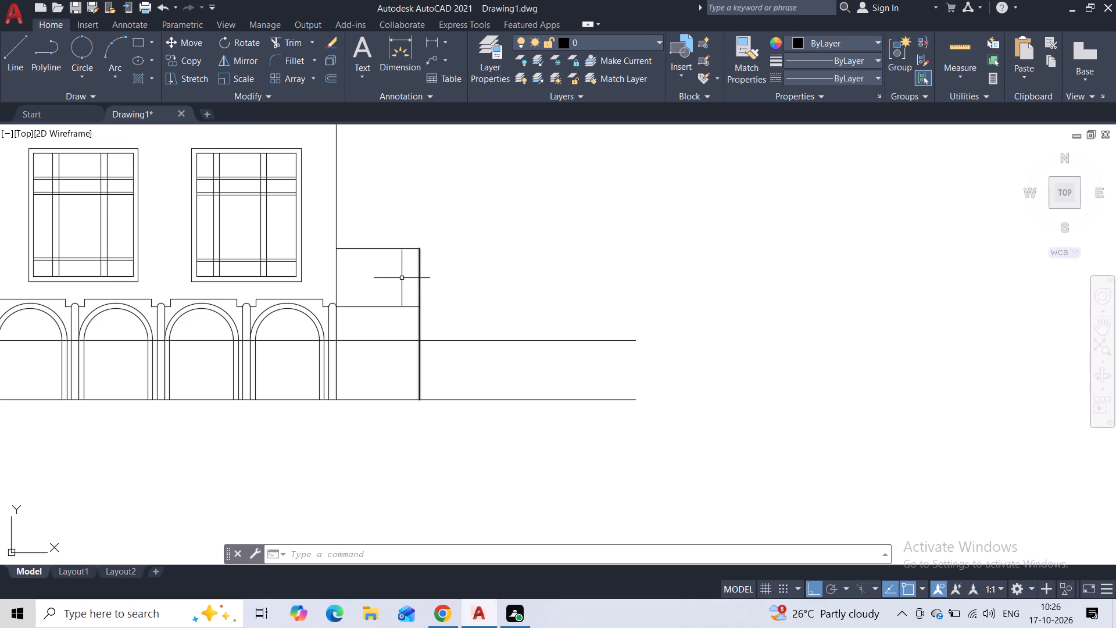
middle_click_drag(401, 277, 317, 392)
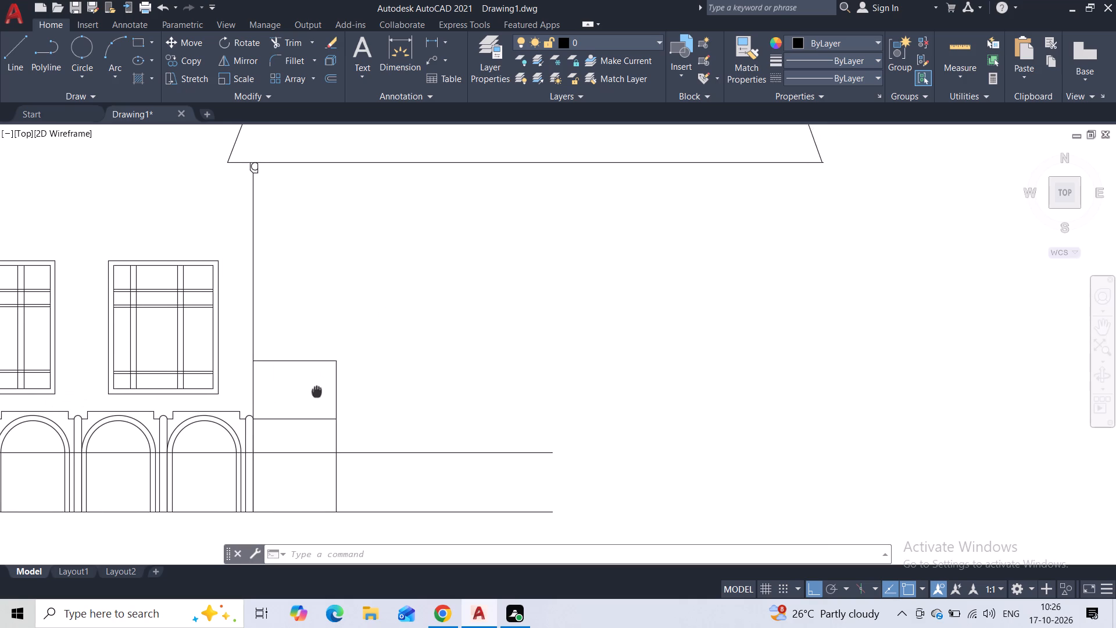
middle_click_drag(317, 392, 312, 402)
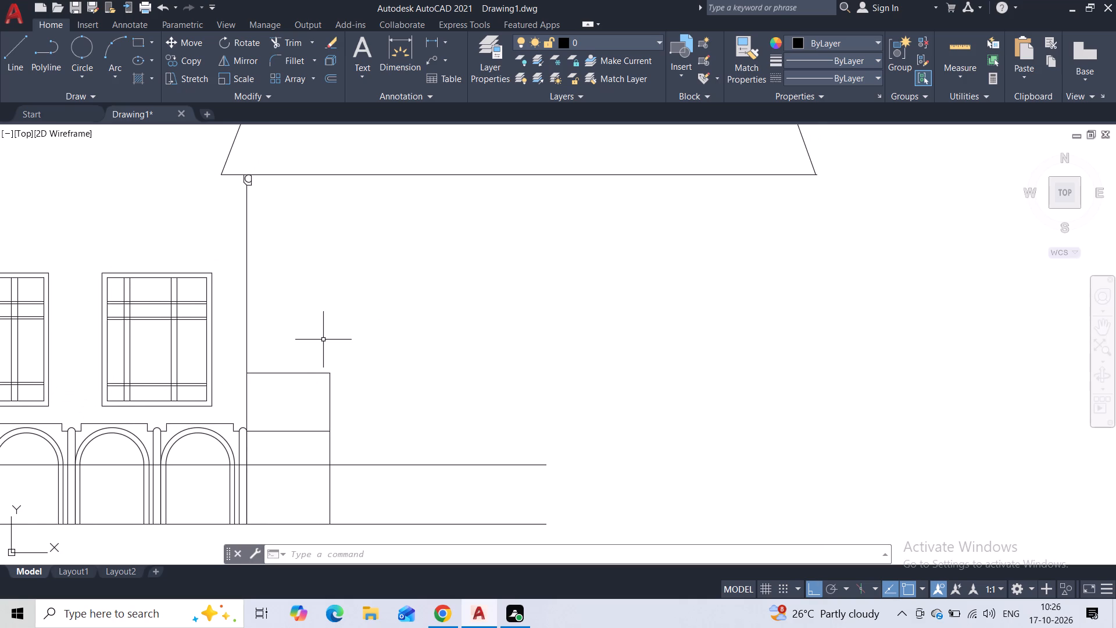
Draw a vertical line about 9'-1 1/4" tall just right of the side block, rising from just above the base line.
left_click(19, 62)
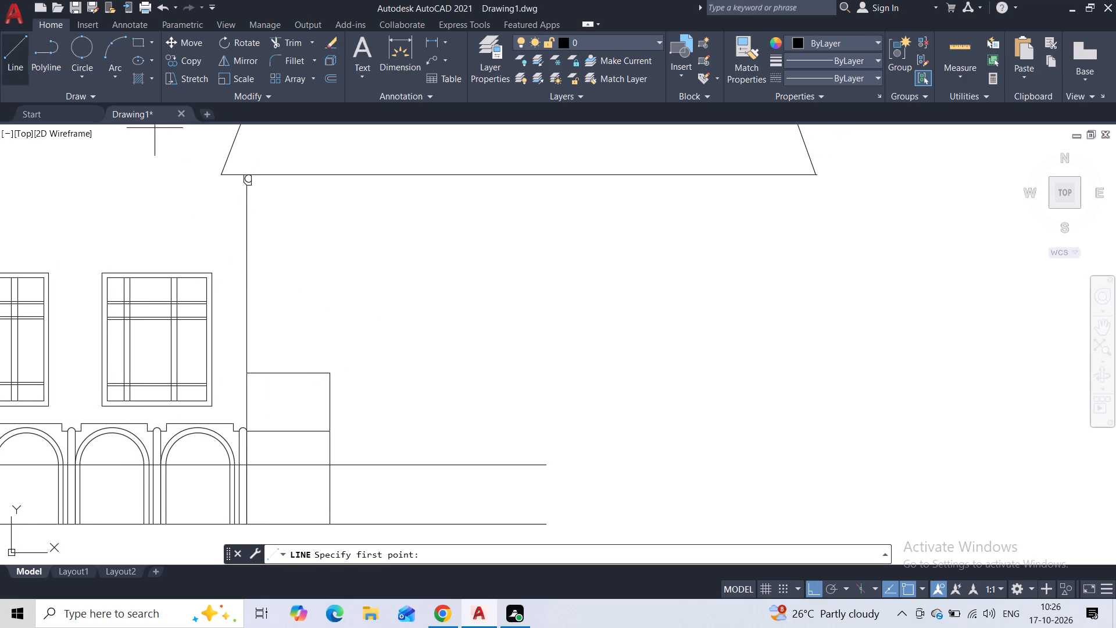
left_click(345, 519)
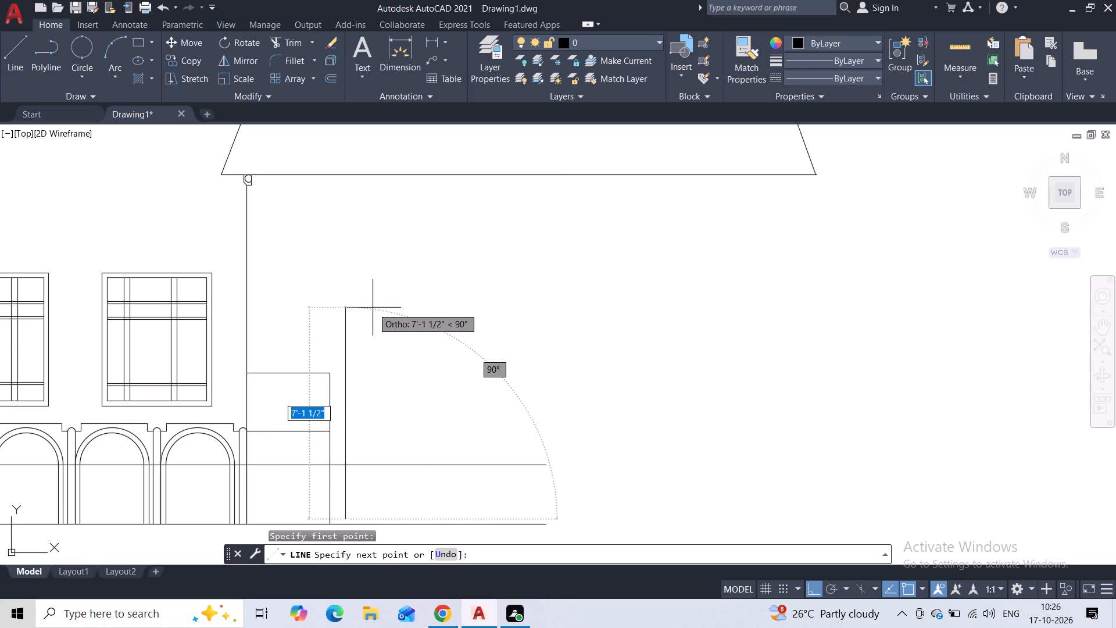
left_click(369, 248)
key("Escape")
Close the gap below the new vertical with a short line from its lower end down to the base line.
middle_click_drag(398, 324, 355, 194)
scroll(288, 398, "up", 4)
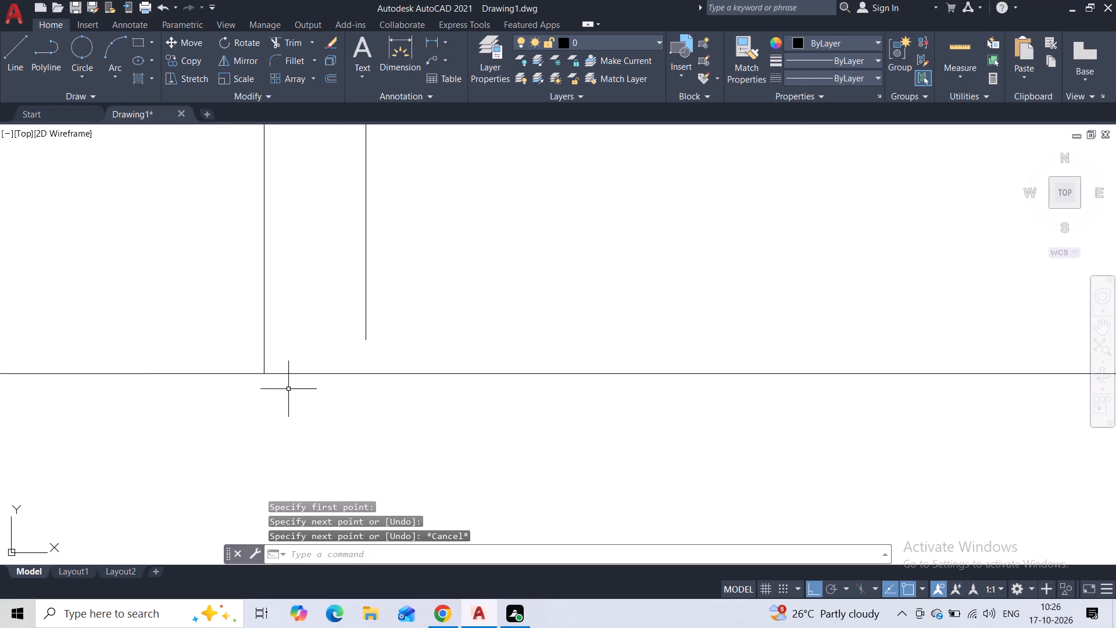
left_click(19, 70)
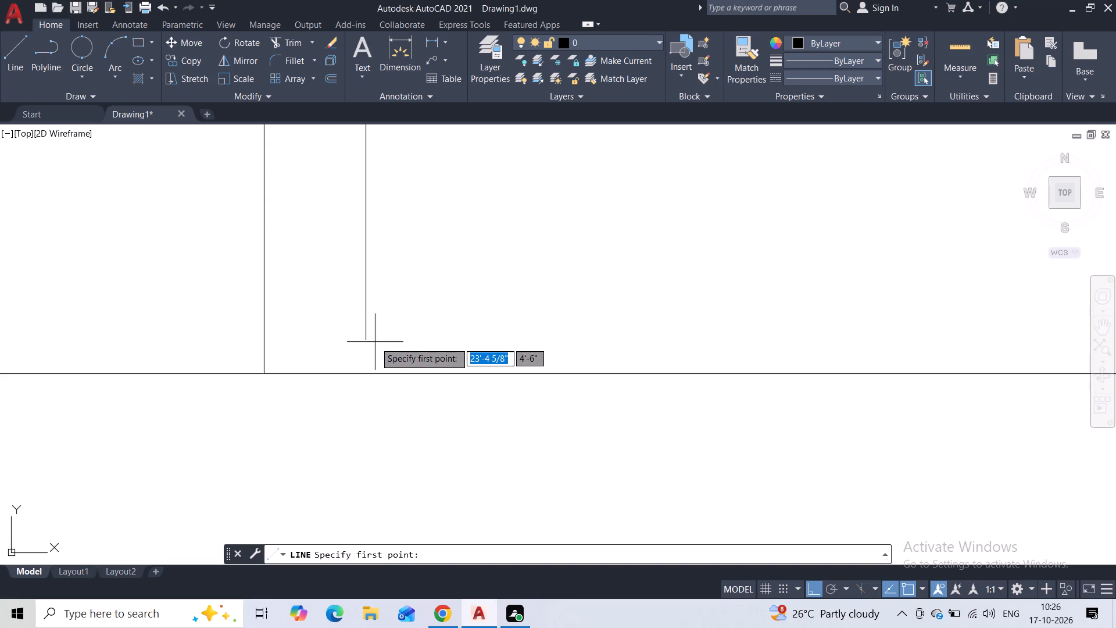
left_click(362, 340)
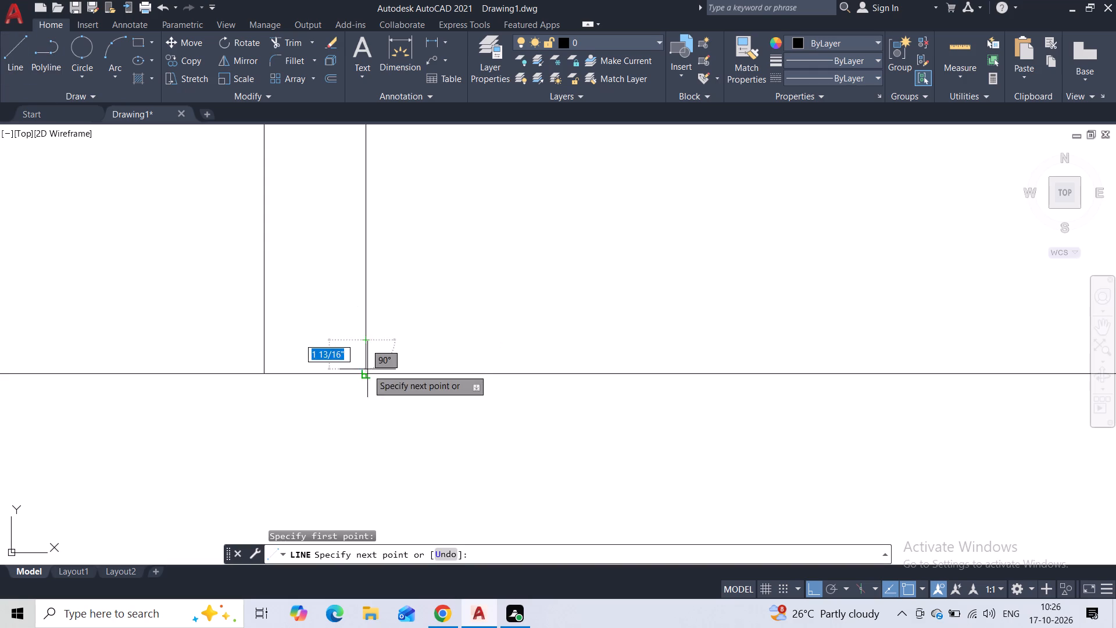
left_click(367, 369)
key("Escape")
Draw a vertical line about 4' up from the side block's top right corner, parallel to the taller line beside it.
scroll(410, 297, "down", 2)
middle_click_drag(411, 275, 366, 387)
scroll(363, 397, "down", 2)
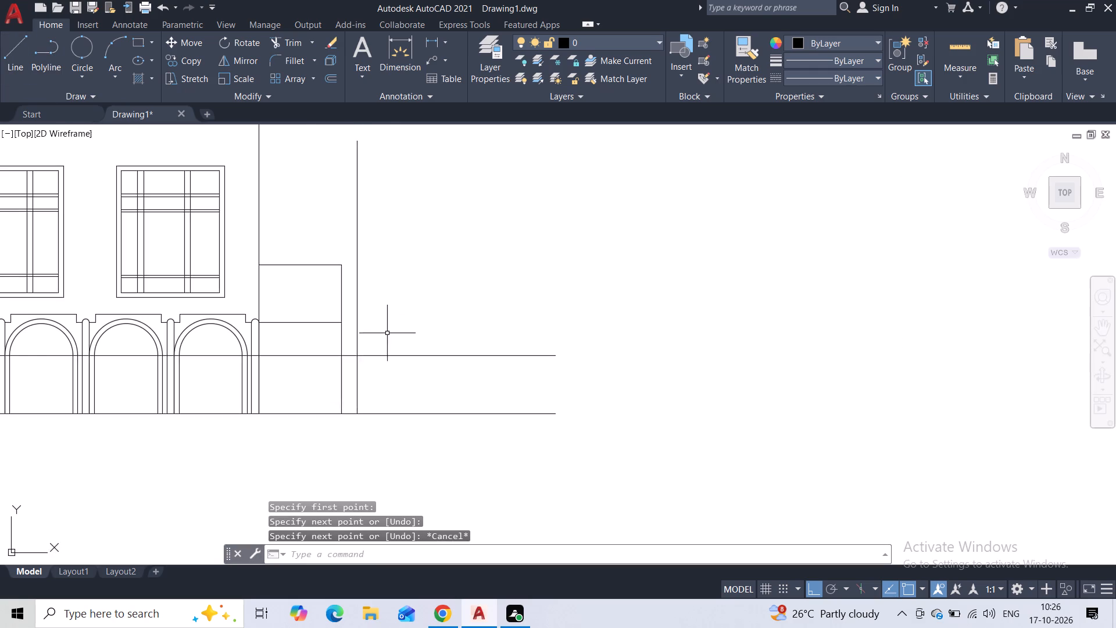
scroll(387, 333, "down", 2)
middle_click_drag(407, 315, 394, 370)
key("space")
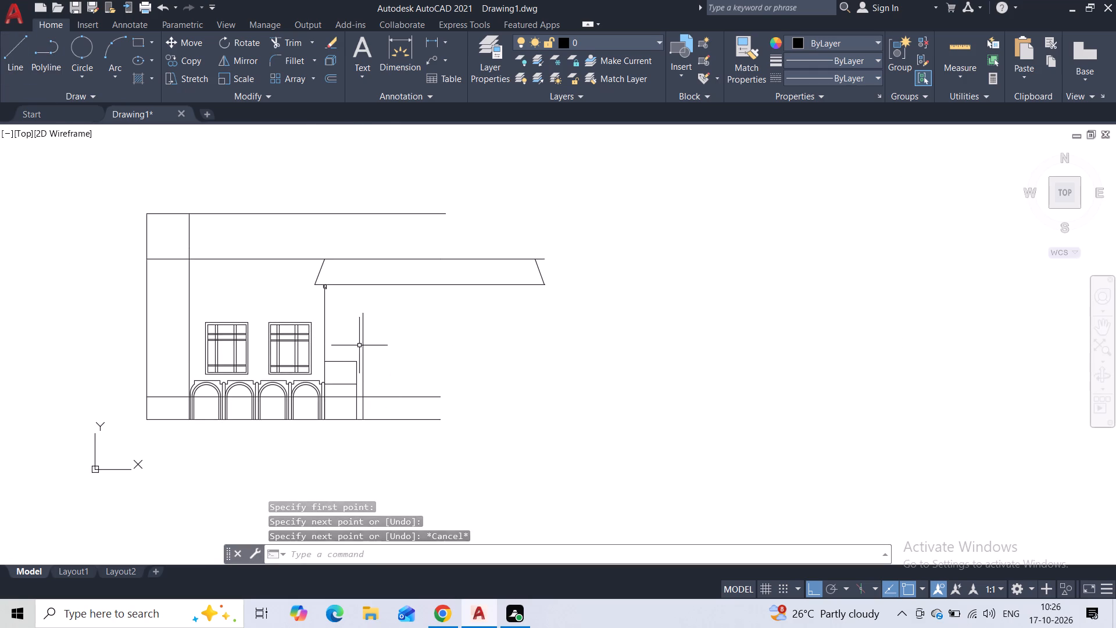
left_click(353, 363)
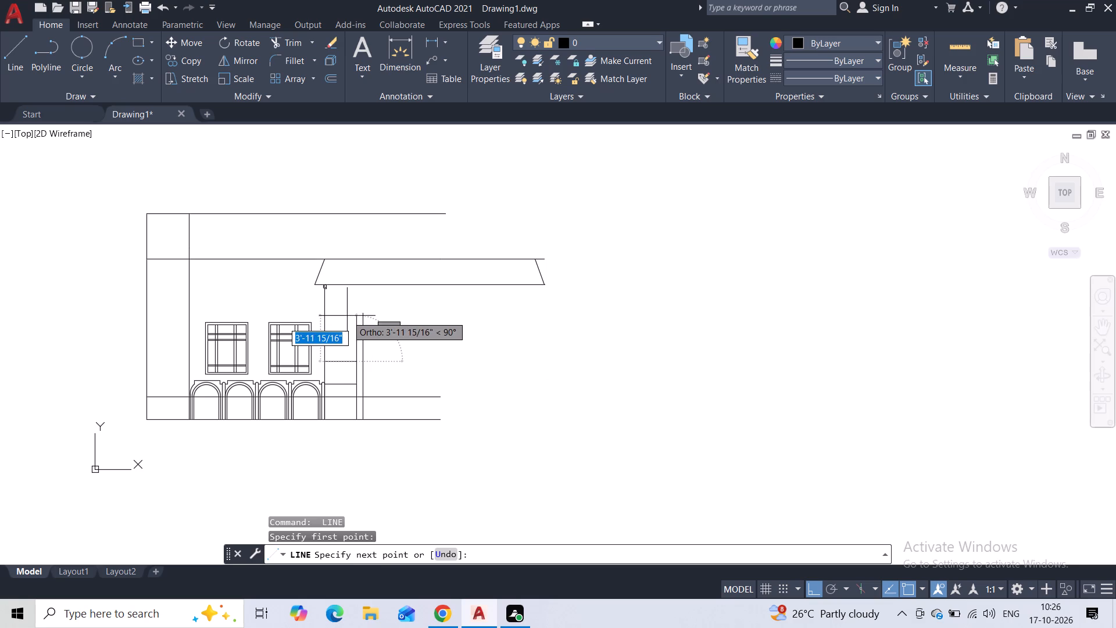
left_click(347, 316)
key("Escape")
Draw a horizontal rectangle about 2'-9" wide and 8" high above the two post lines, just below the canopy.
middle_click_drag(370, 323, 375, 361)
scroll(375, 361, "up", 1)
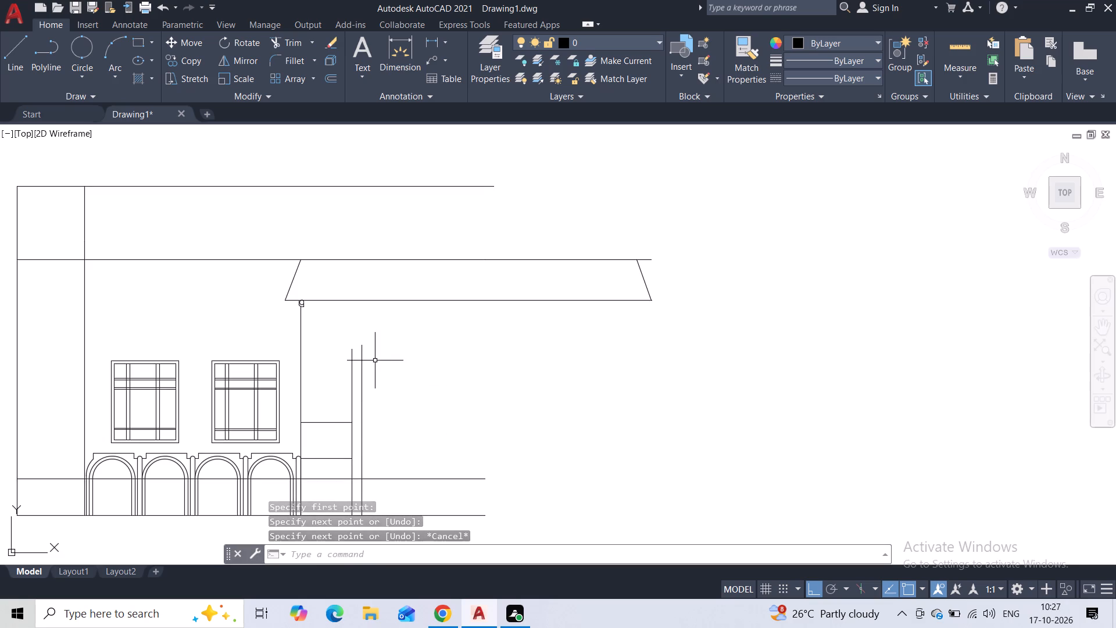
scroll(354, 356, "up", 3)
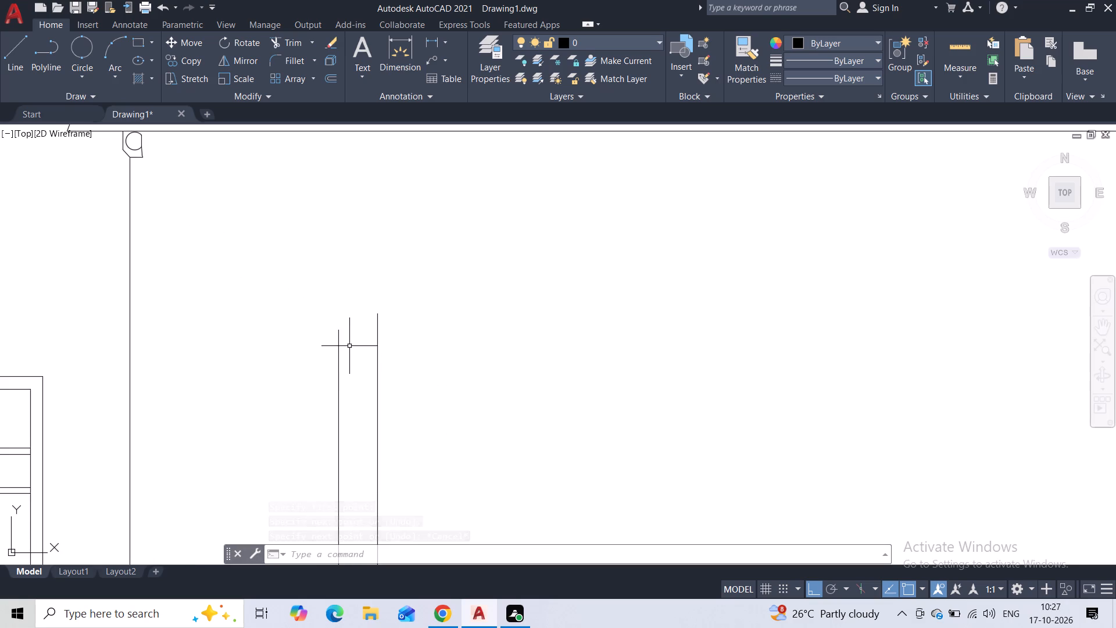
scroll(349, 342, "down", 3)
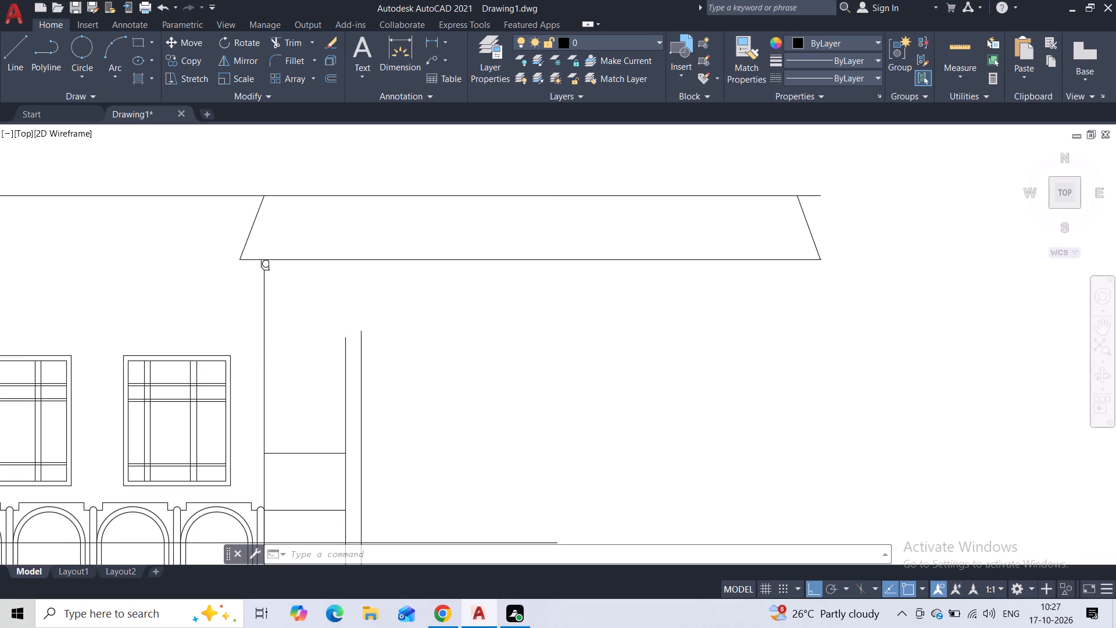
left_click(133, 38)
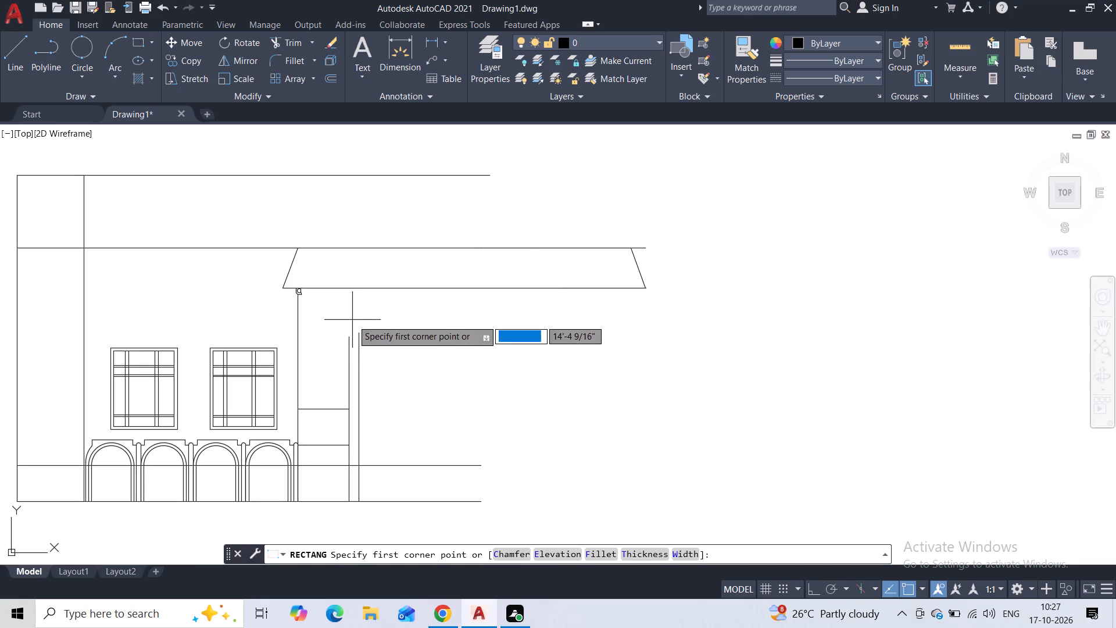
left_click(323, 296)
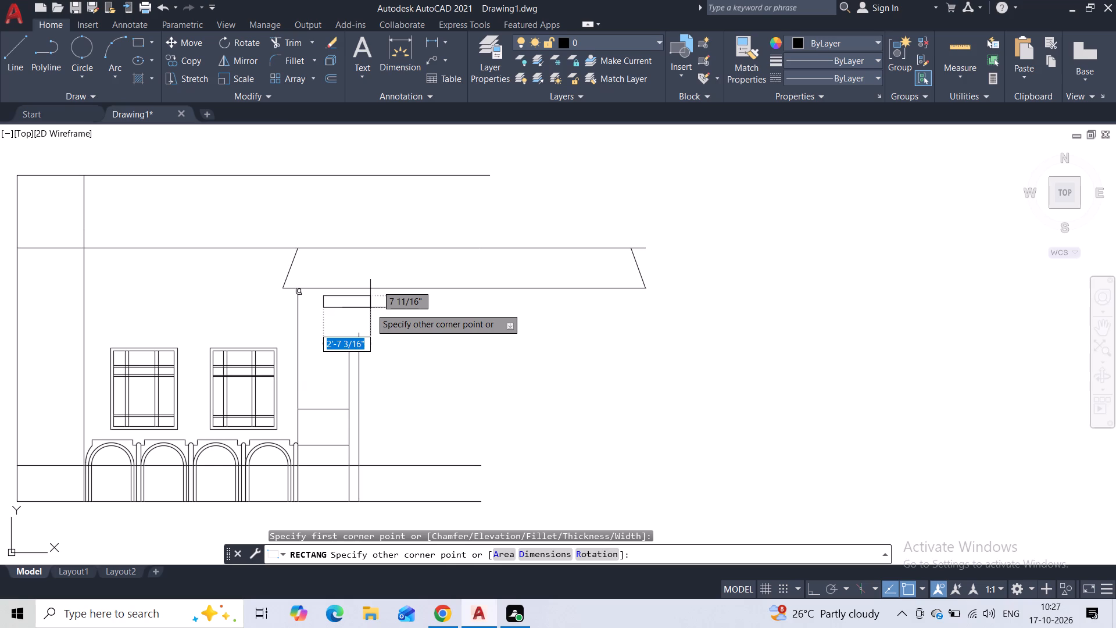
left_click(374, 309)
Extend the left post line up about 6 11/16" and outline a thin projecting cap across the post, returning to the right post line.
scroll(377, 317, "up", 1)
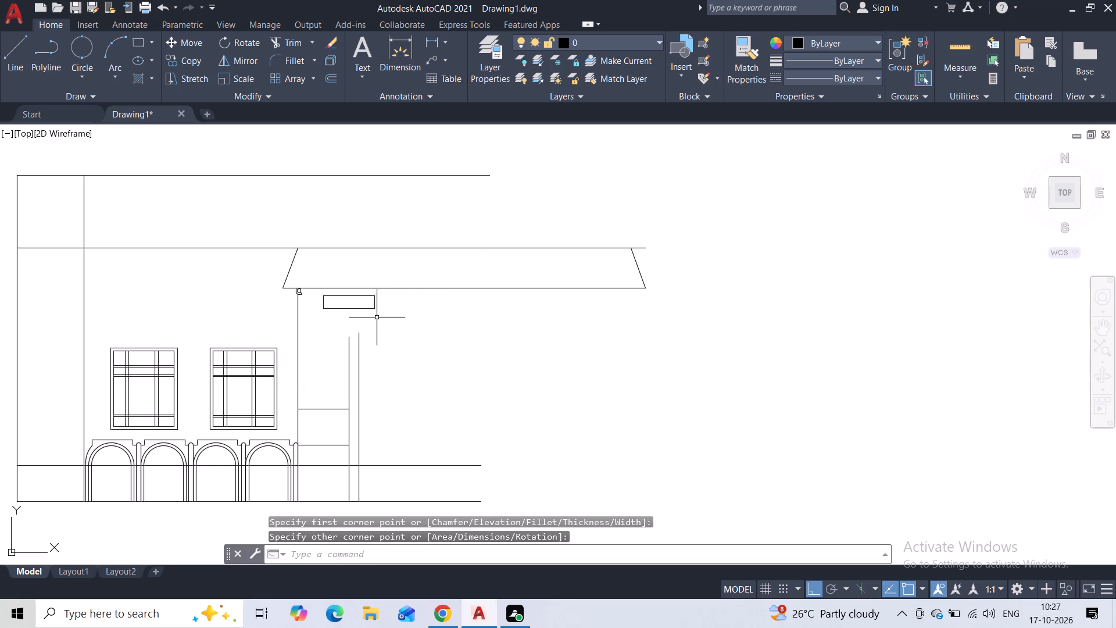
scroll(377, 317, "up", 1)
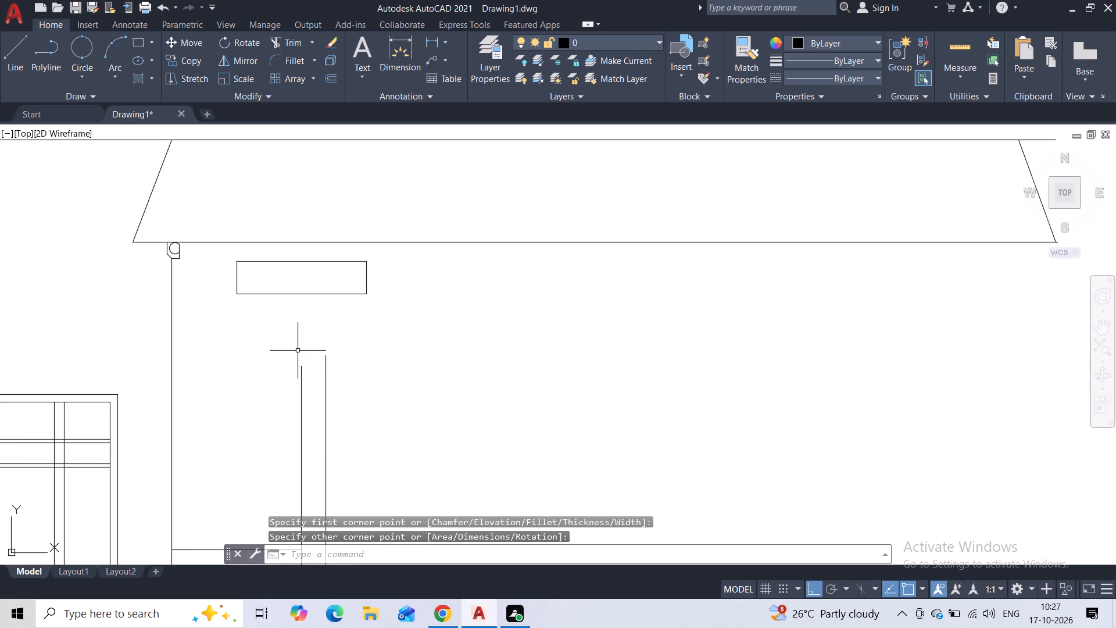
scroll(298, 351, "up", 1)
left_click(9, 72)
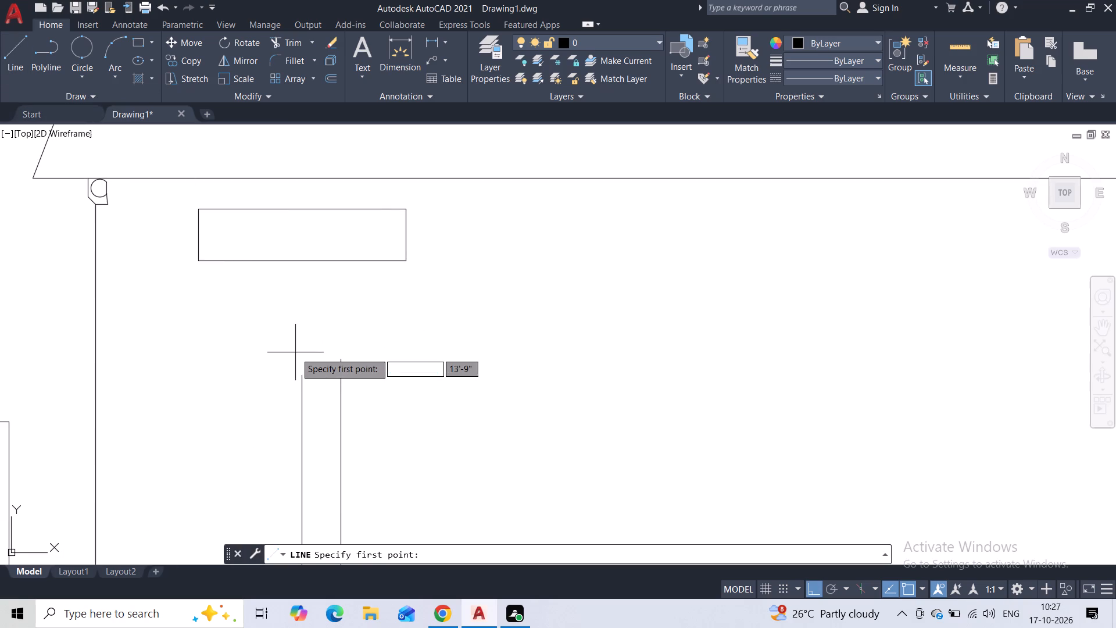
left_click(306, 376)
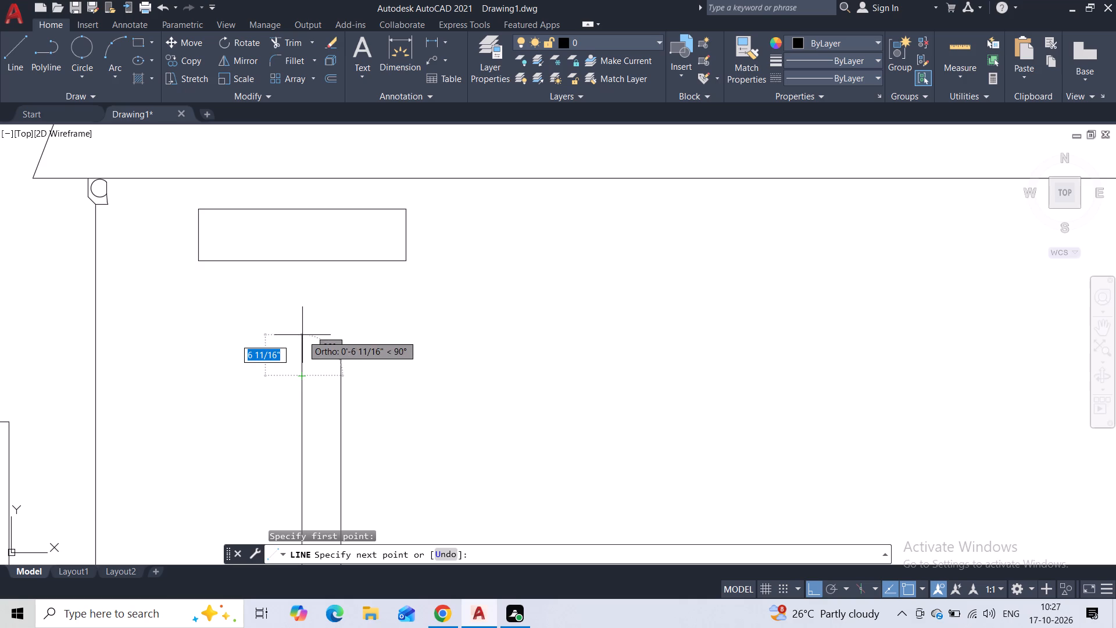
left_click(302, 335)
left_click(288, 336)
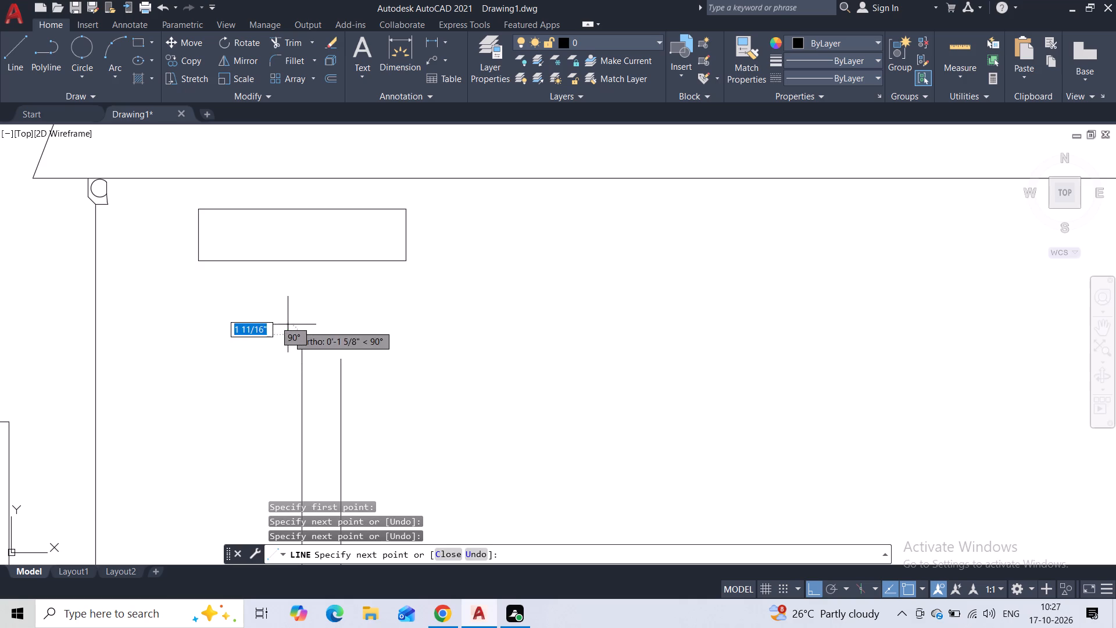
left_click(288, 324)
left_click(359, 323)
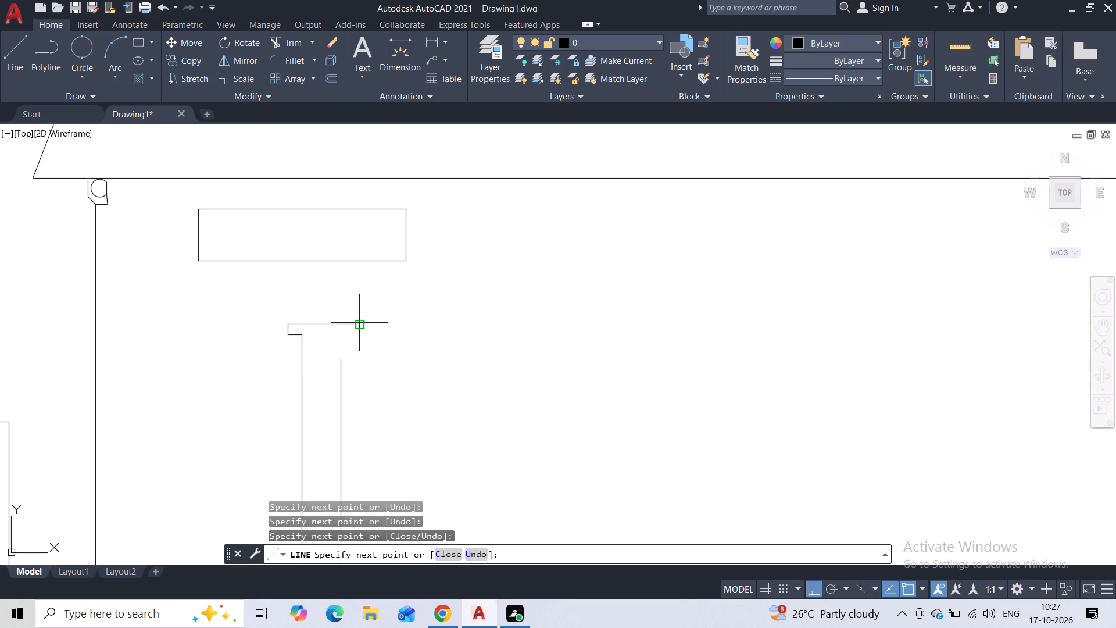
left_click(360, 333)
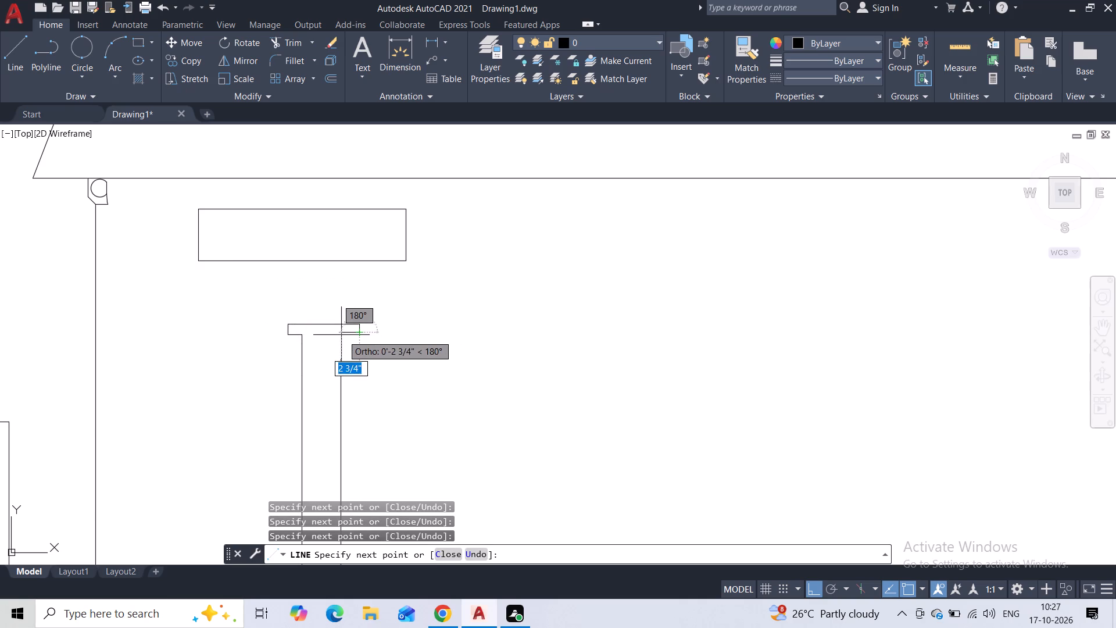
left_click(339, 336)
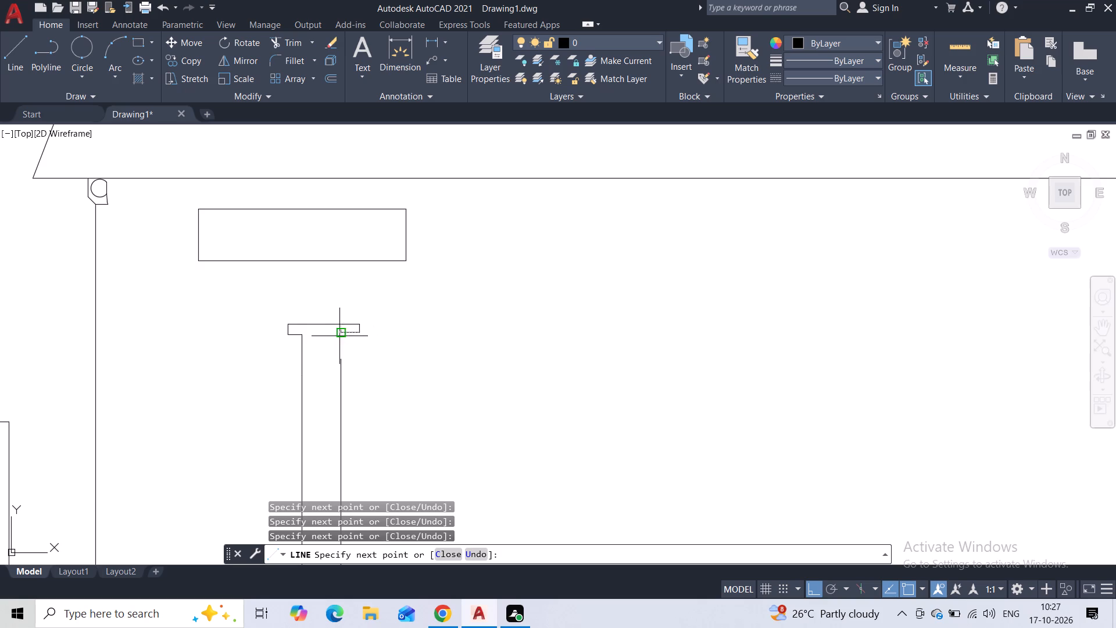
left_click(337, 360)
key("Escape")
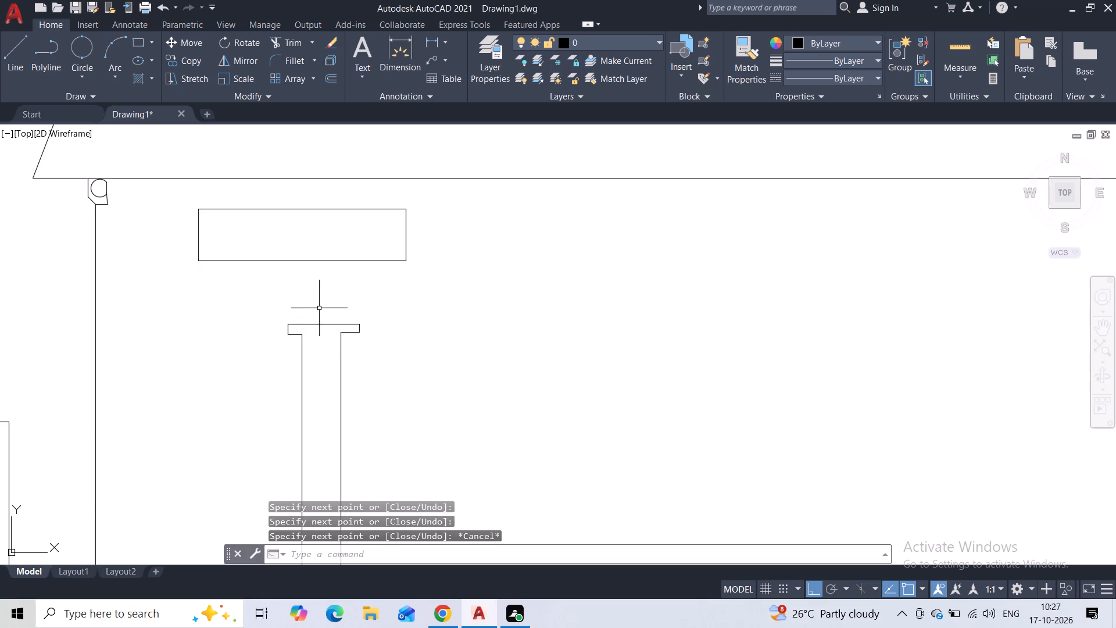
Draw two vertical neck lines in line with the post sides, from the cap's top edge up to the rectangle's underside.
key("space")
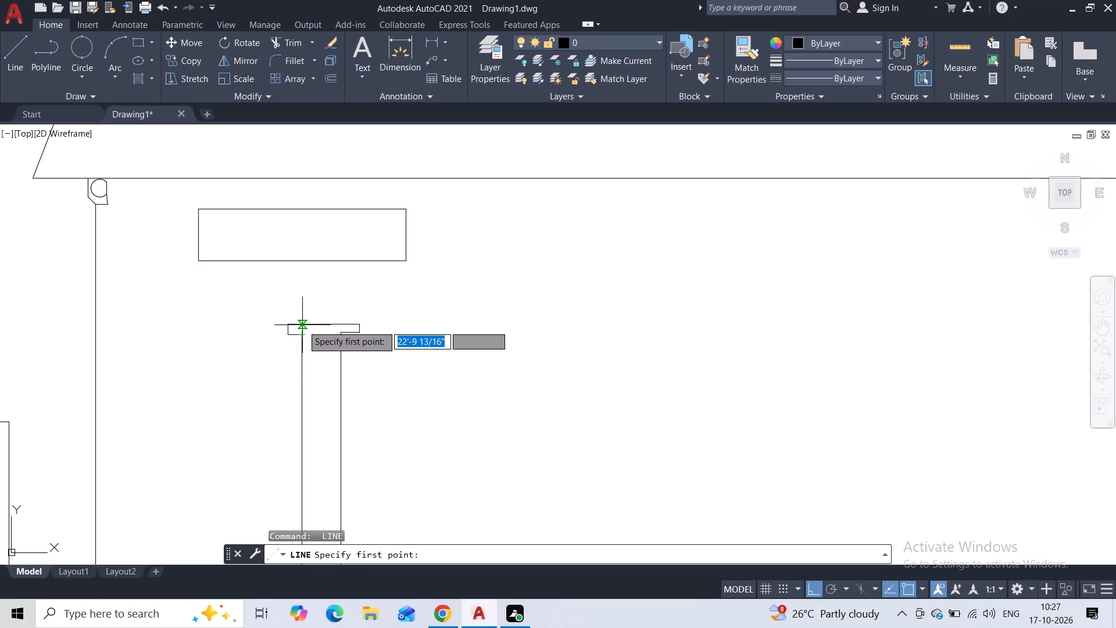
left_click(302, 325)
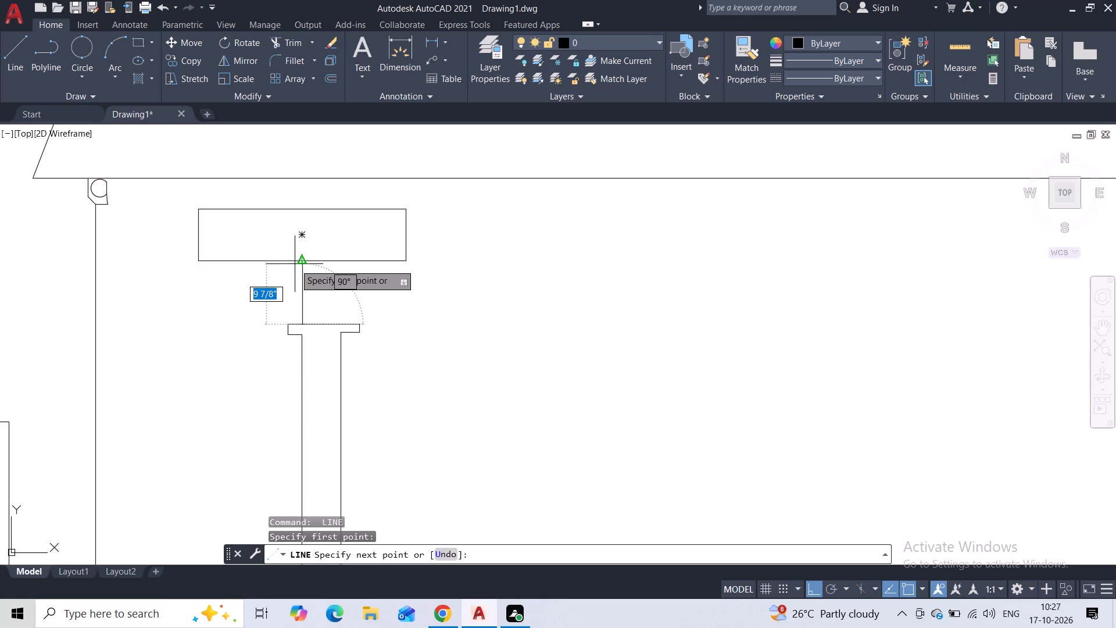
left_click(295, 264)
key("Escape")
key("space")
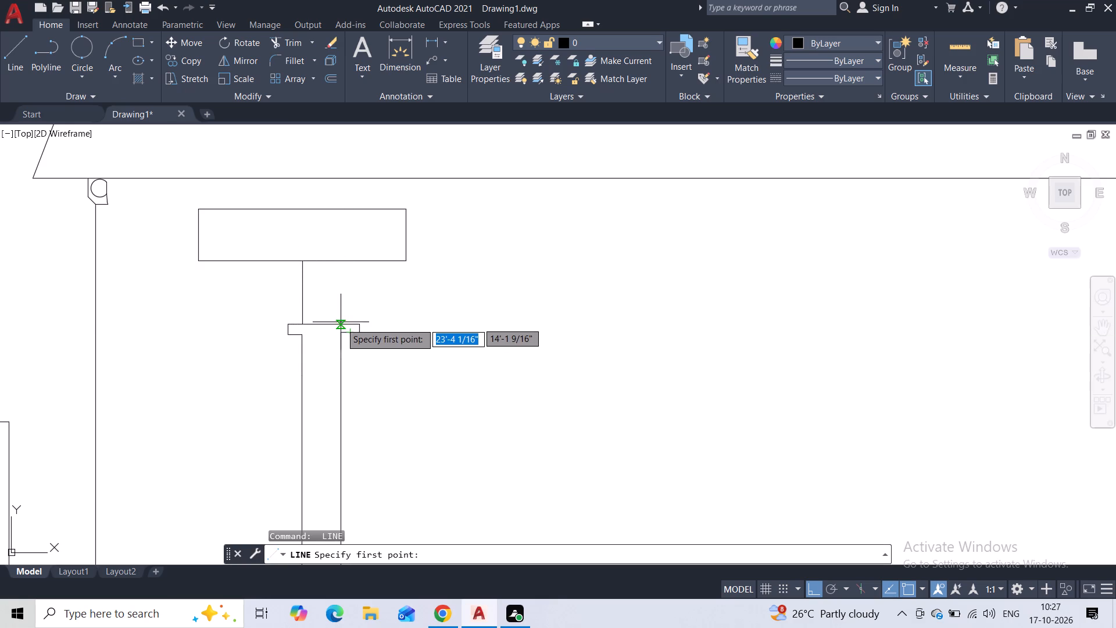
left_click(341, 325)
left_click(339, 266)
key("Escape")
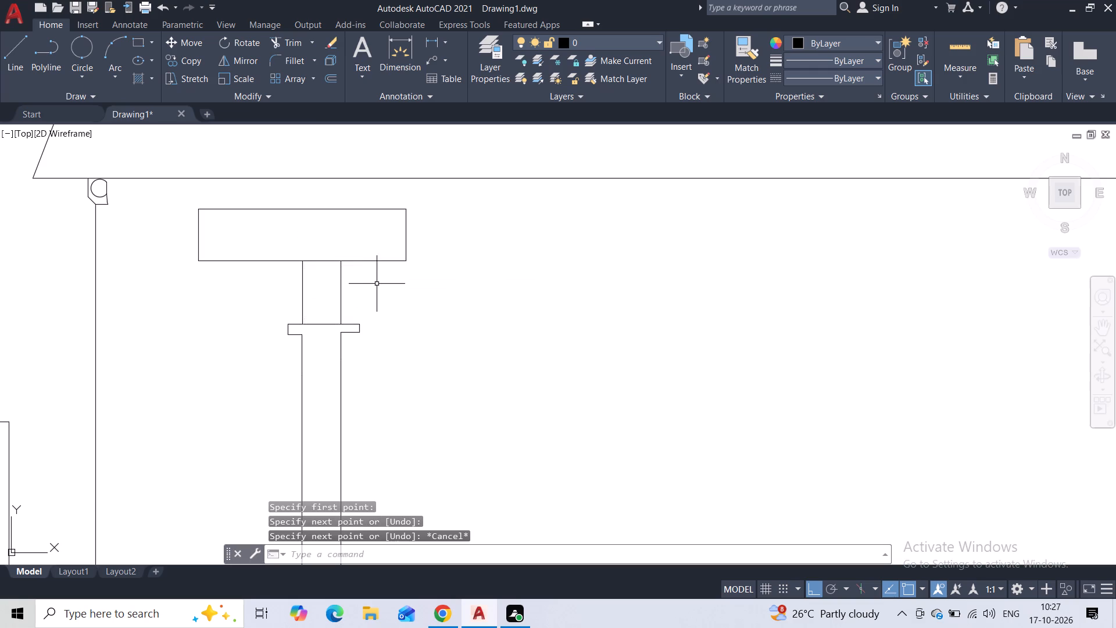
Draw an upright rectangle about 4" wide and 7 1/2" high inside the neck between the cap and the upper rectangle.
scroll(378, 286, "down", 1)
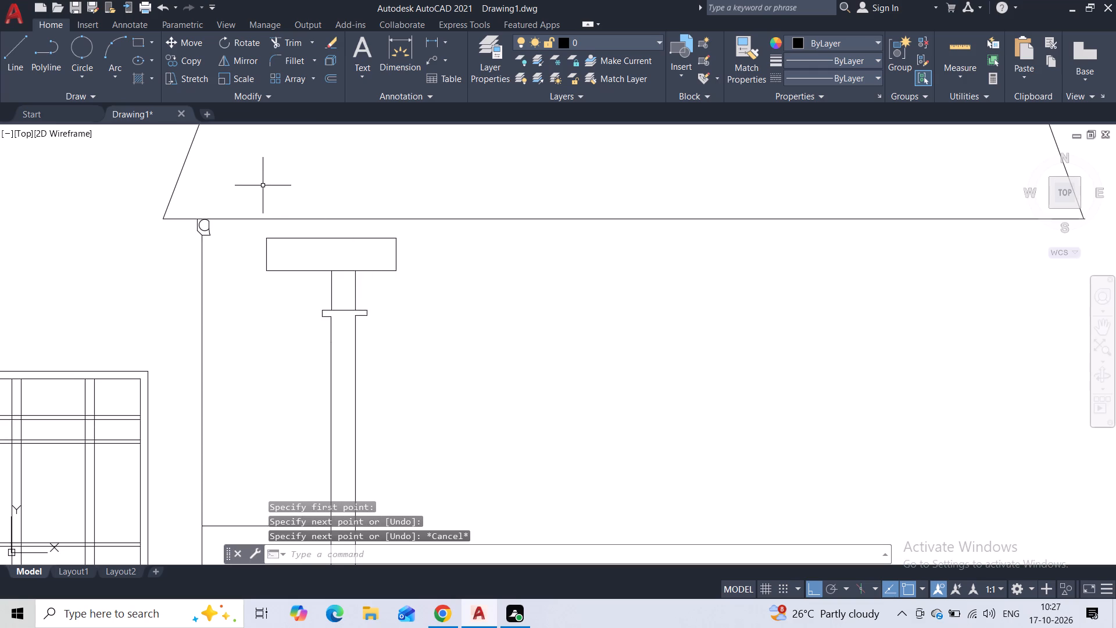
left_click(141, 41)
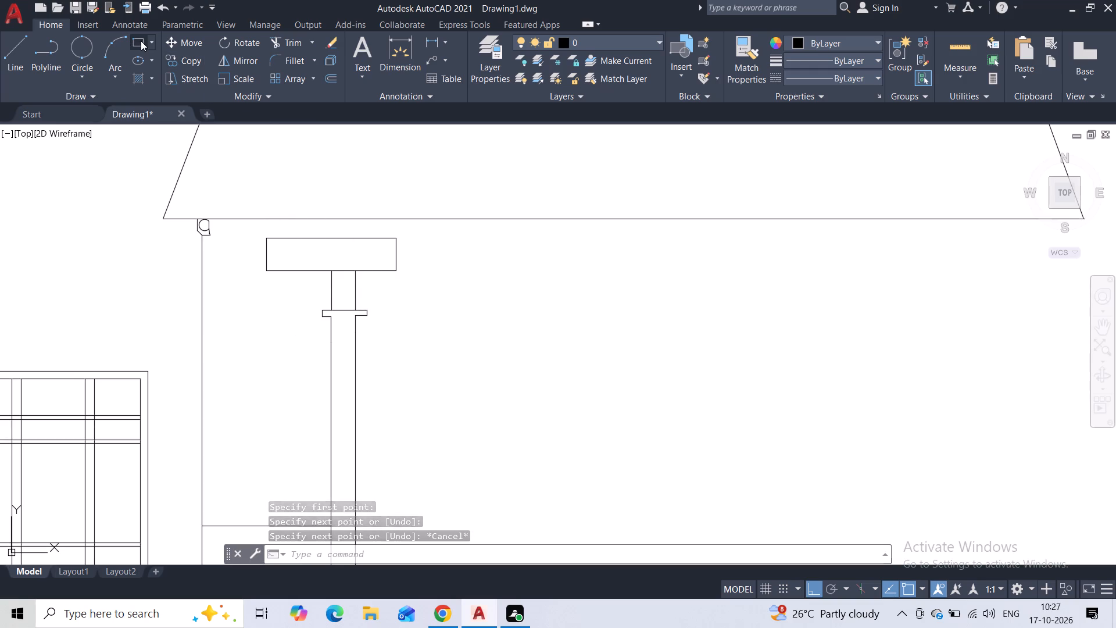
scroll(348, 295, "up", 3)
left_click(295, 227)
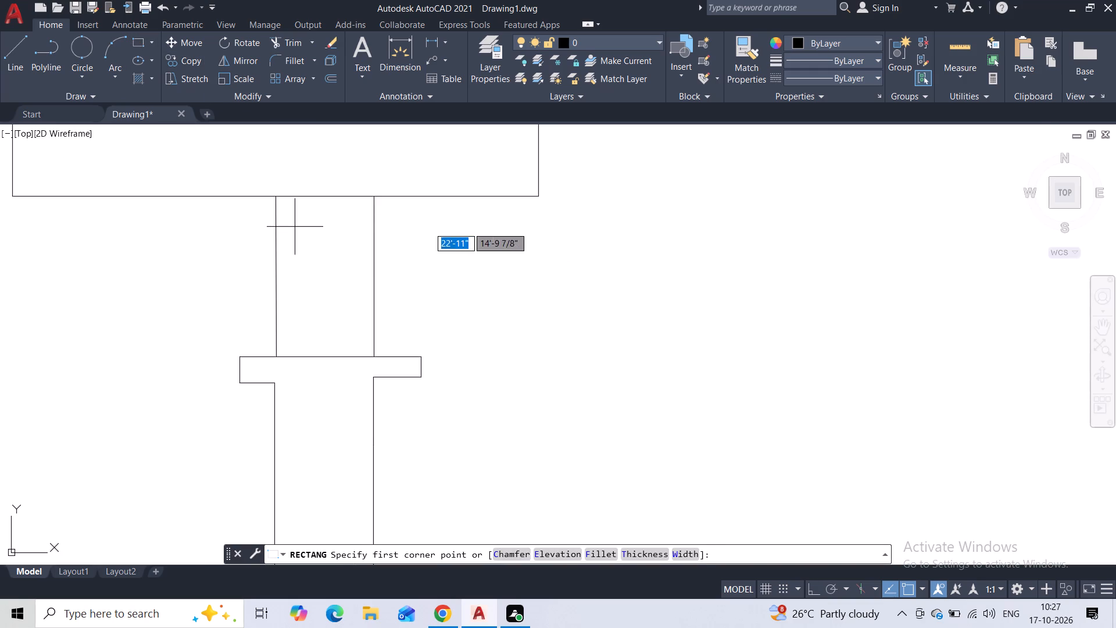
left_click(356, 343)
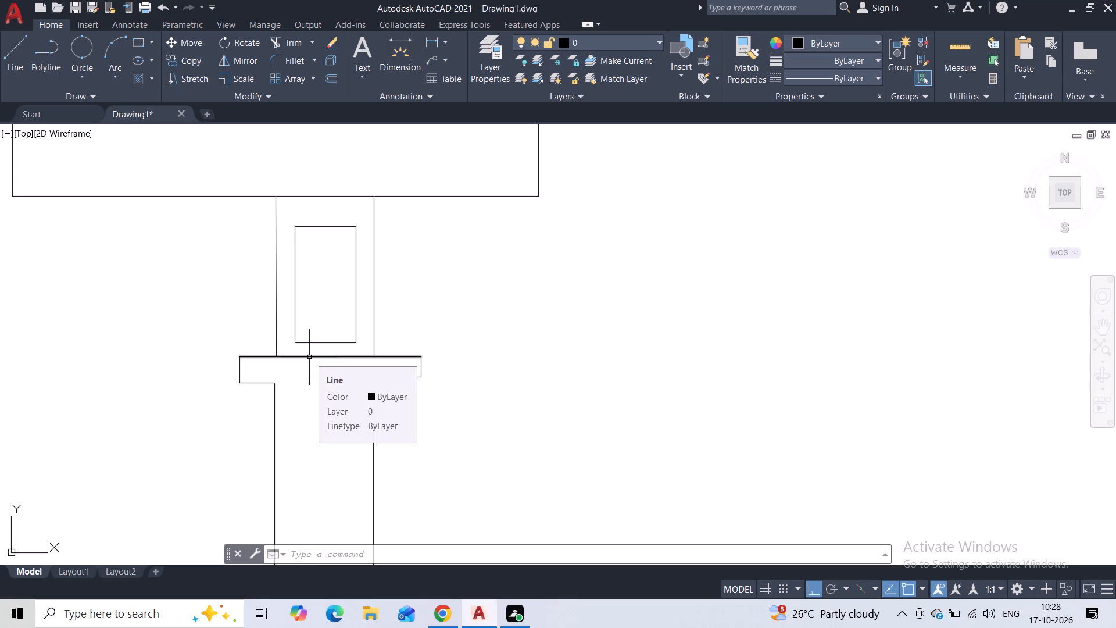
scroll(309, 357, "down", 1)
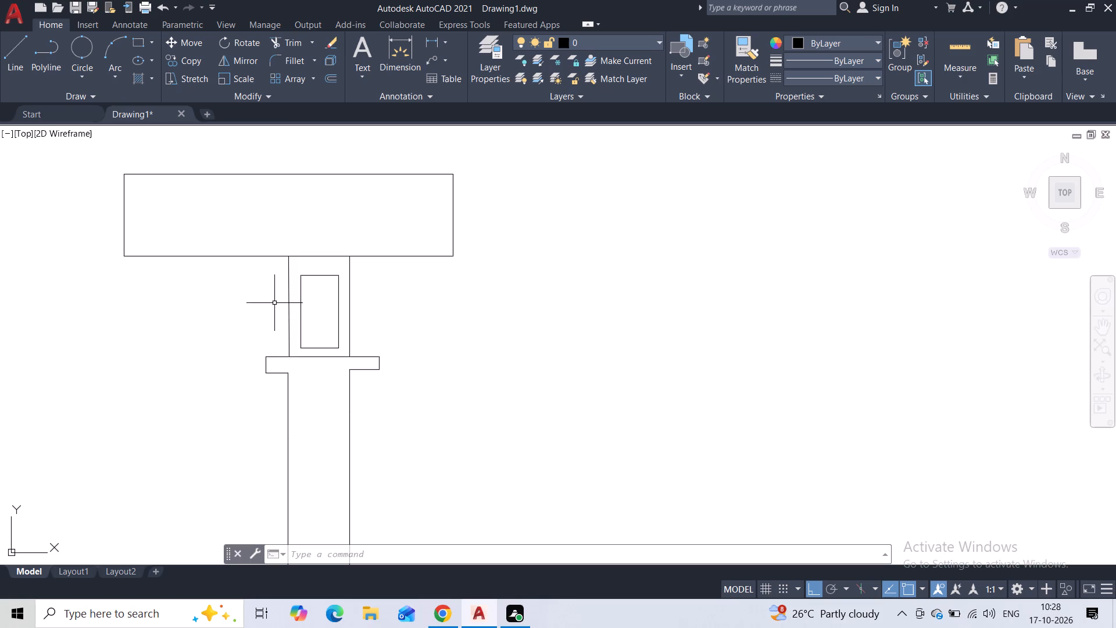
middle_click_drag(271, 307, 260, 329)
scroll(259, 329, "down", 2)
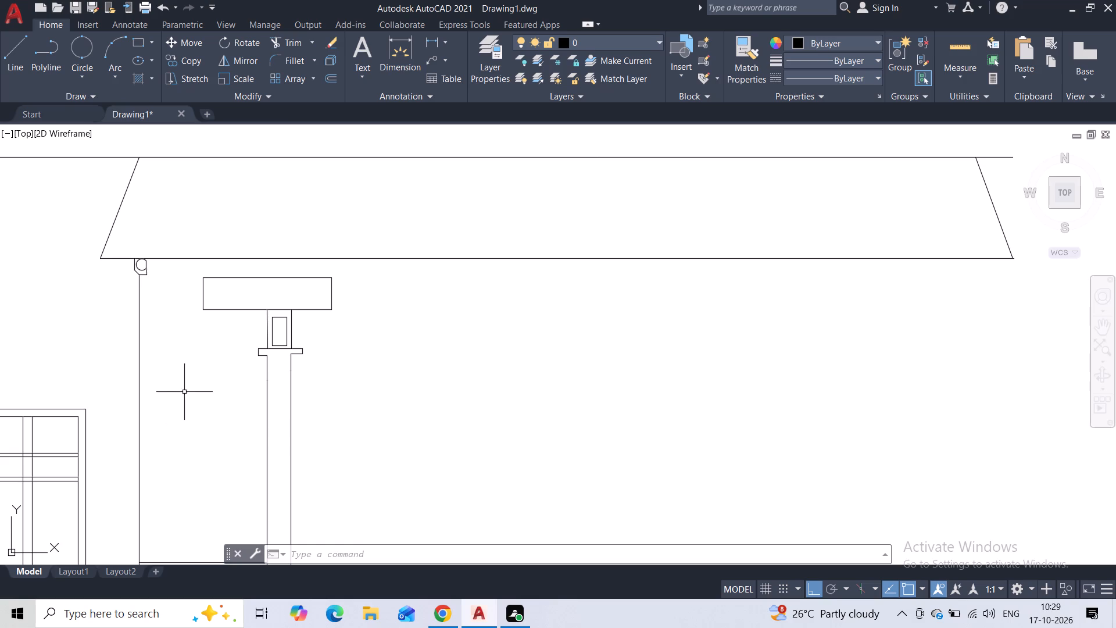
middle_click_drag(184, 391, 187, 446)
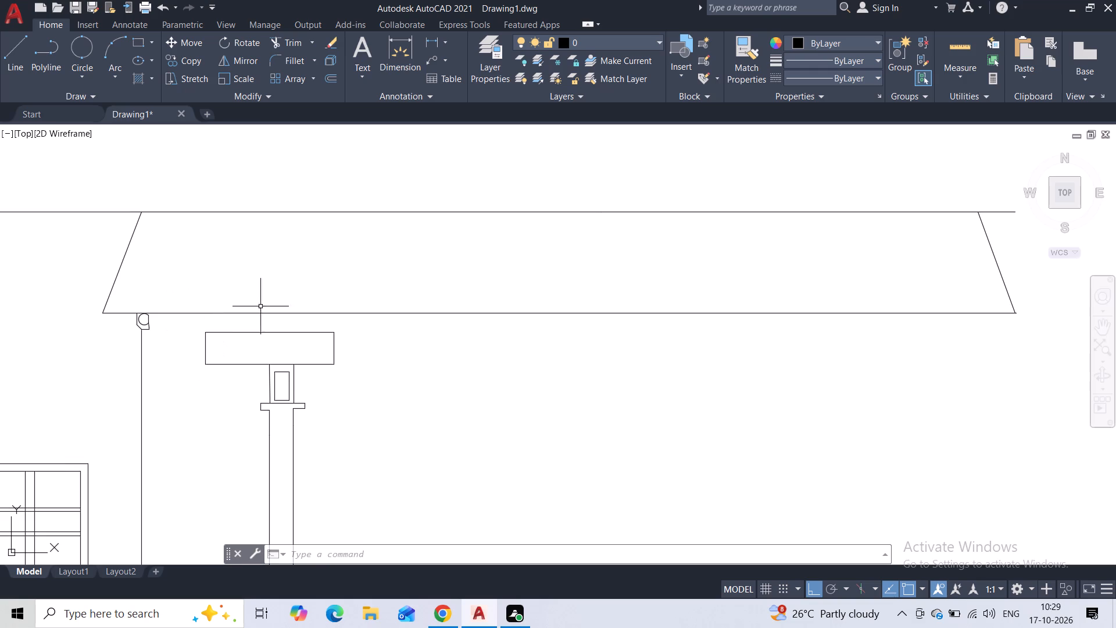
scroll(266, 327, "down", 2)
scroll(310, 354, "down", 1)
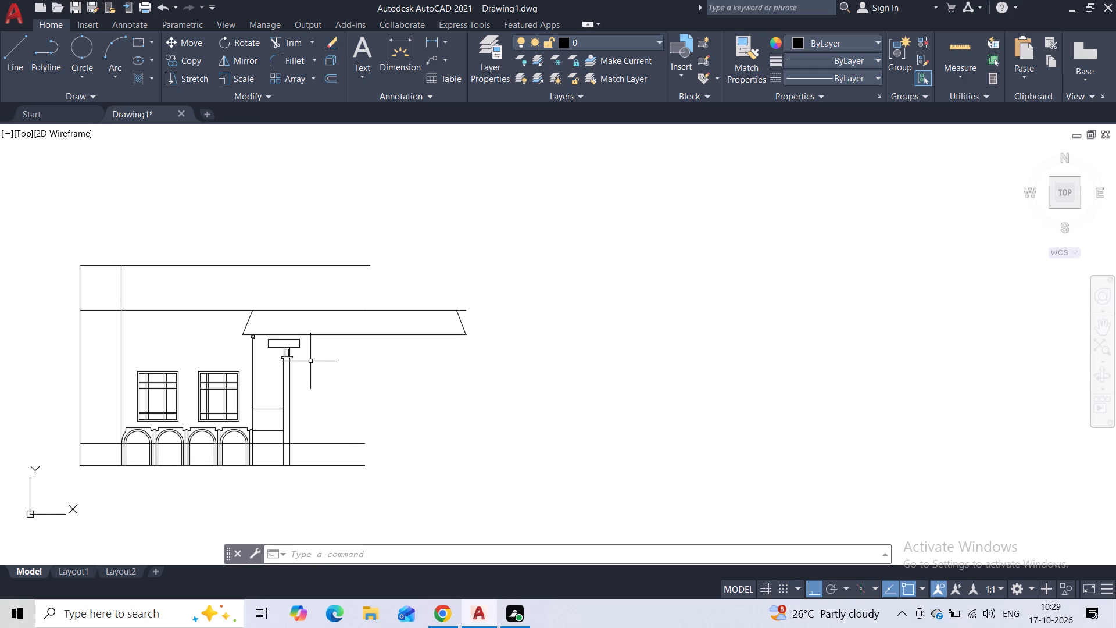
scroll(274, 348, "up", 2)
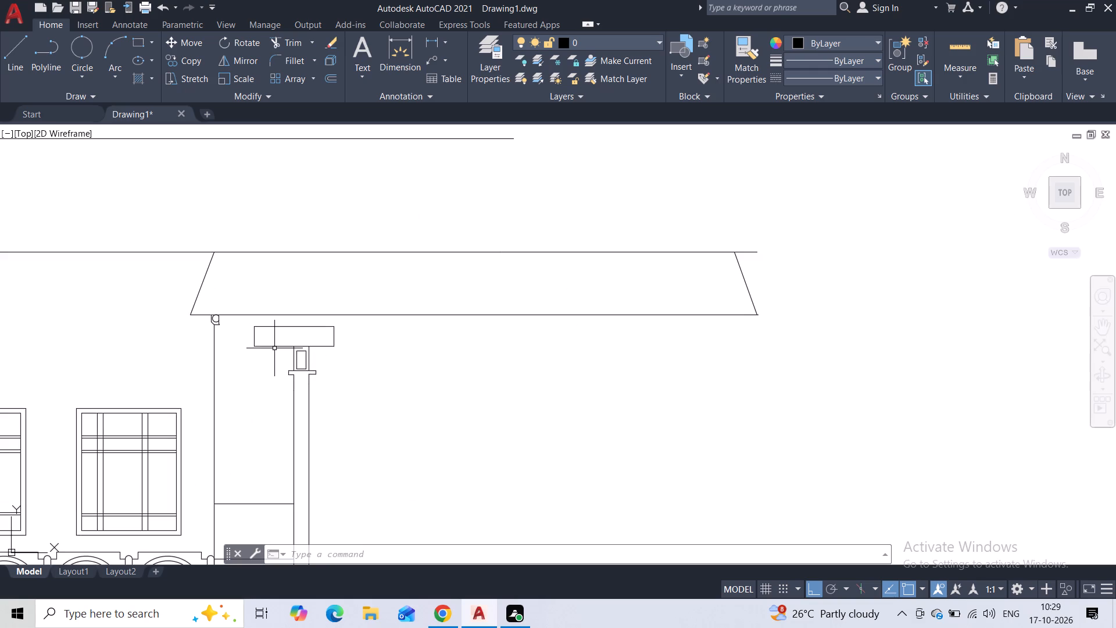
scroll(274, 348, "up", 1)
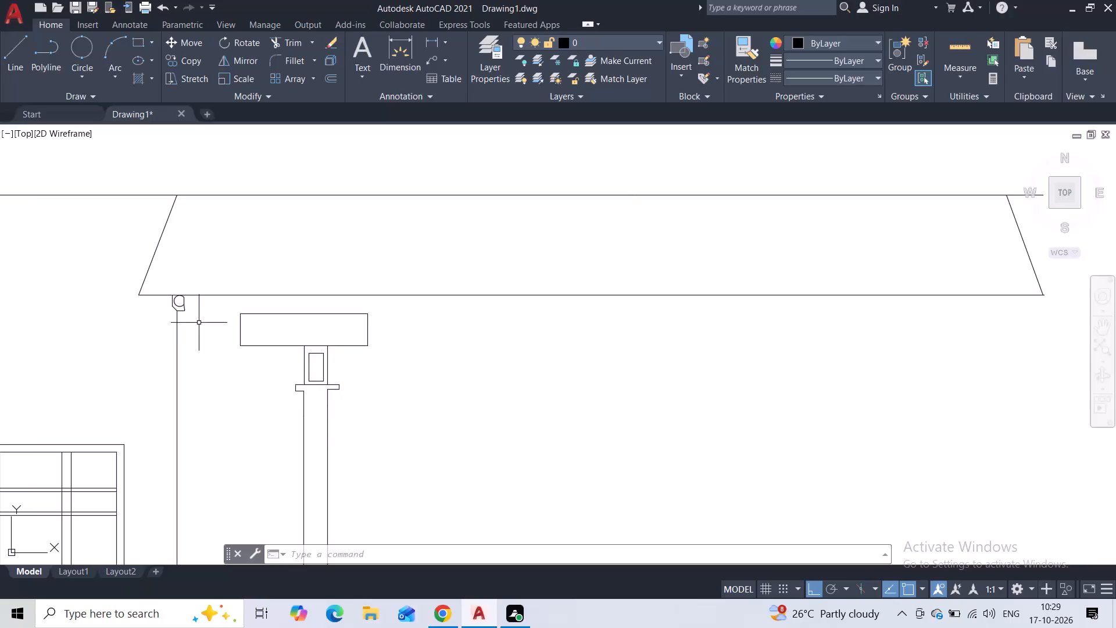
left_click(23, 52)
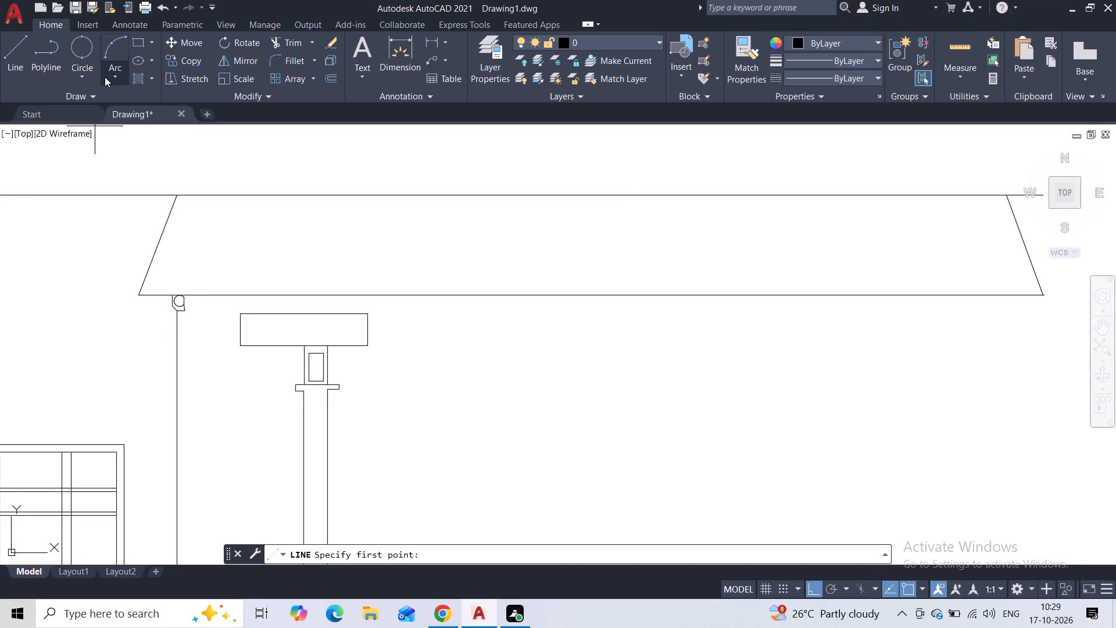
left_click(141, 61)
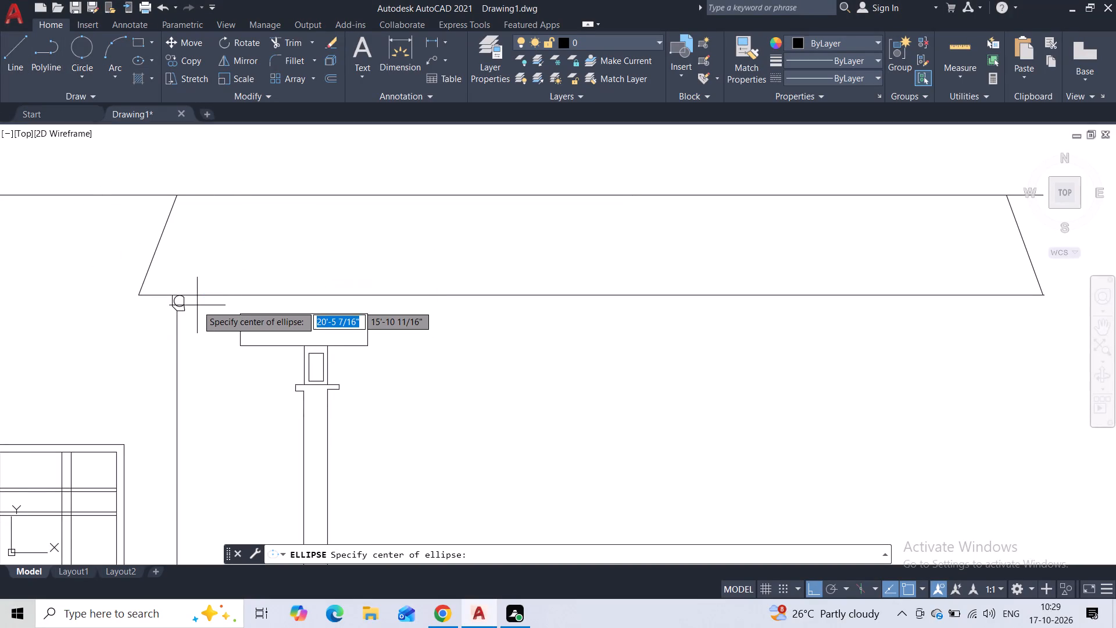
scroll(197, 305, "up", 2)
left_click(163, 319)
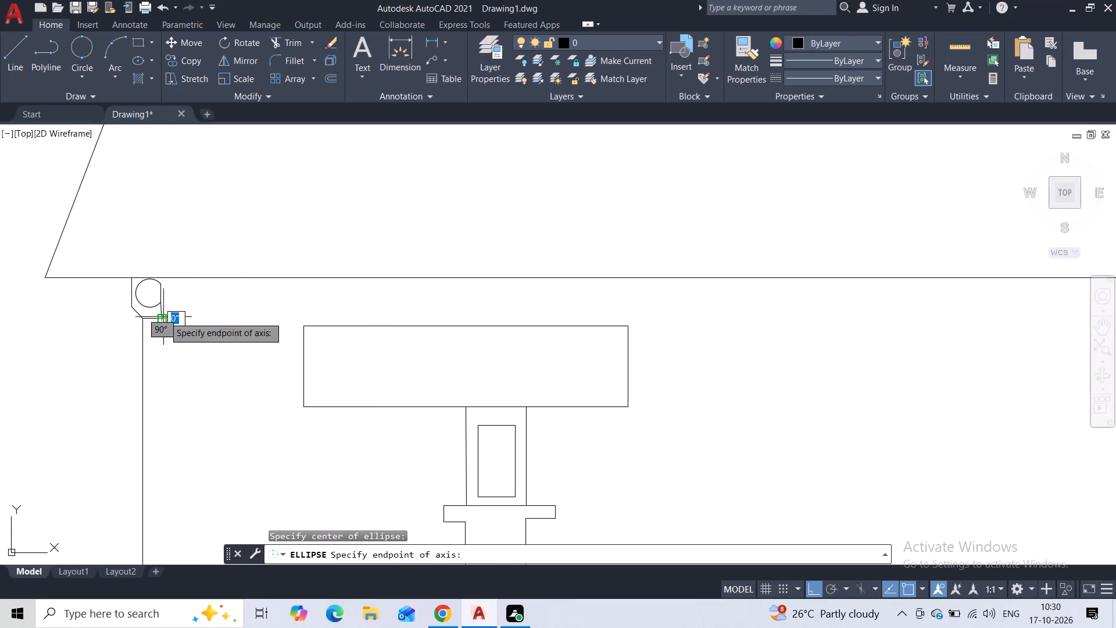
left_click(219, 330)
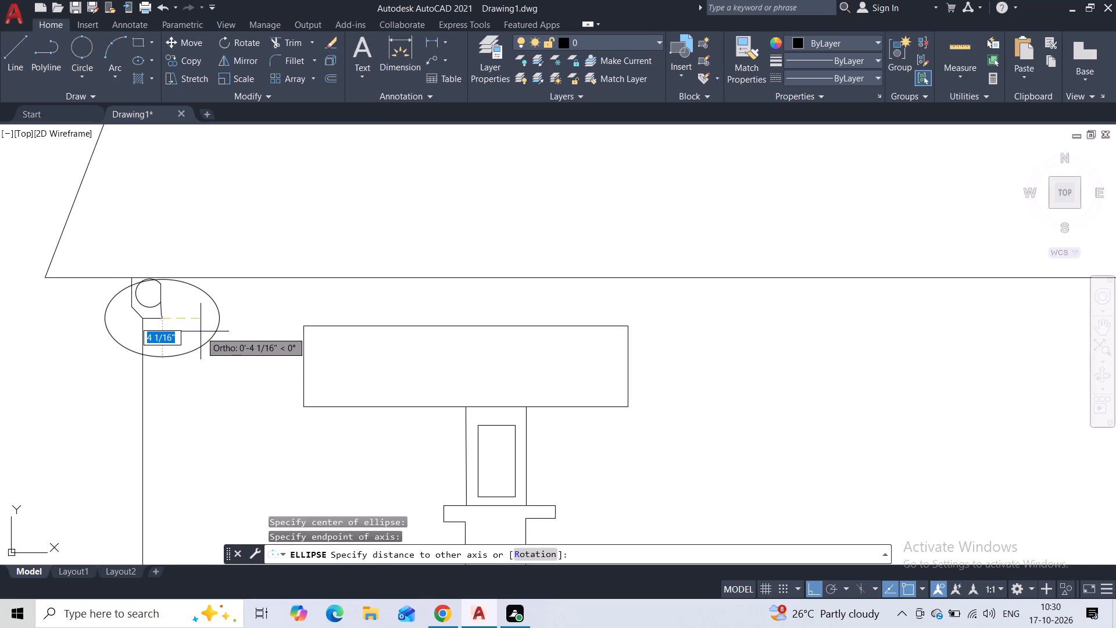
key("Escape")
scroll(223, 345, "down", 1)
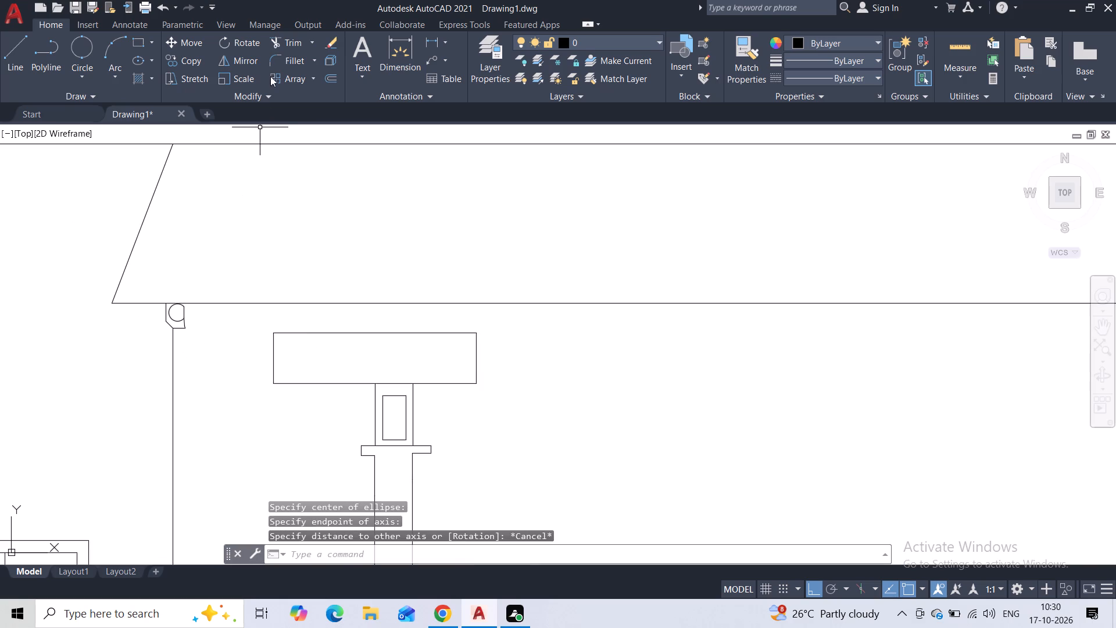
Draw a small rectangle about 7" wide and 8" high between the scrolled bracket and the long rectangle above the post.
left_click(144, 38)
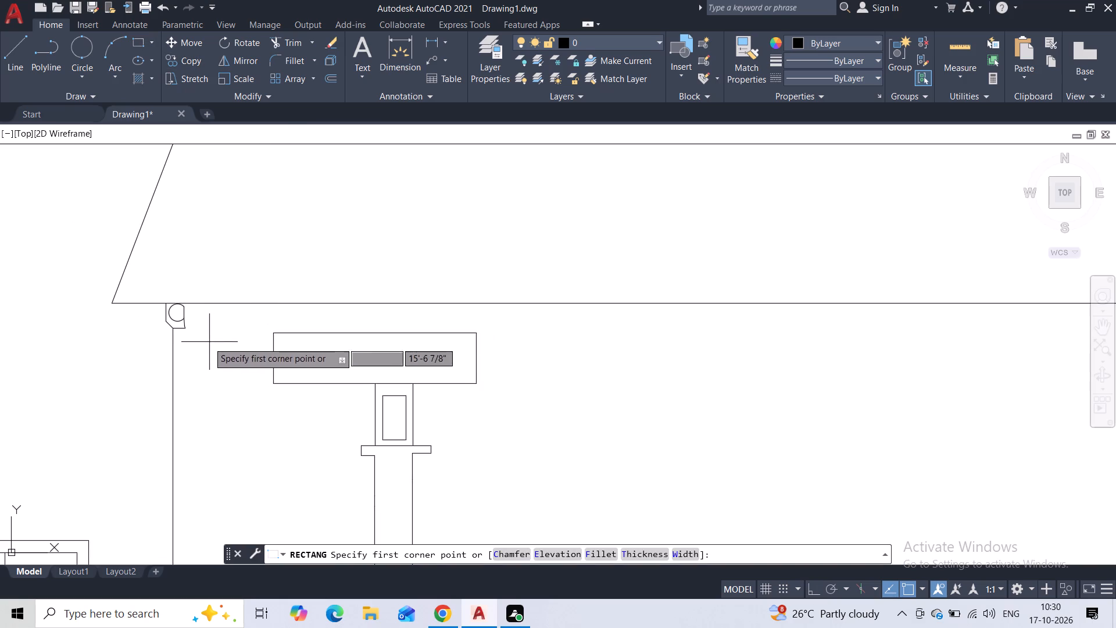
left_click(211, 338)
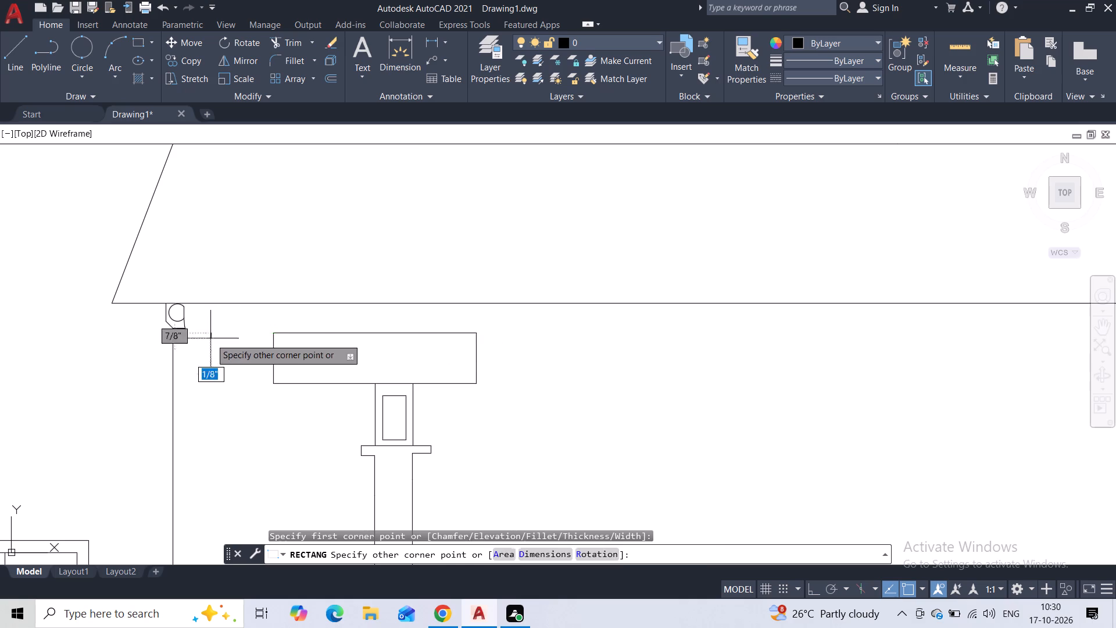
left_click(254, 381)
Draw a horizontal line about 17'-10" long from the long rectangle's lower-left corner to below the canopy's outer end.
scroll(326, 361, "down", 1)
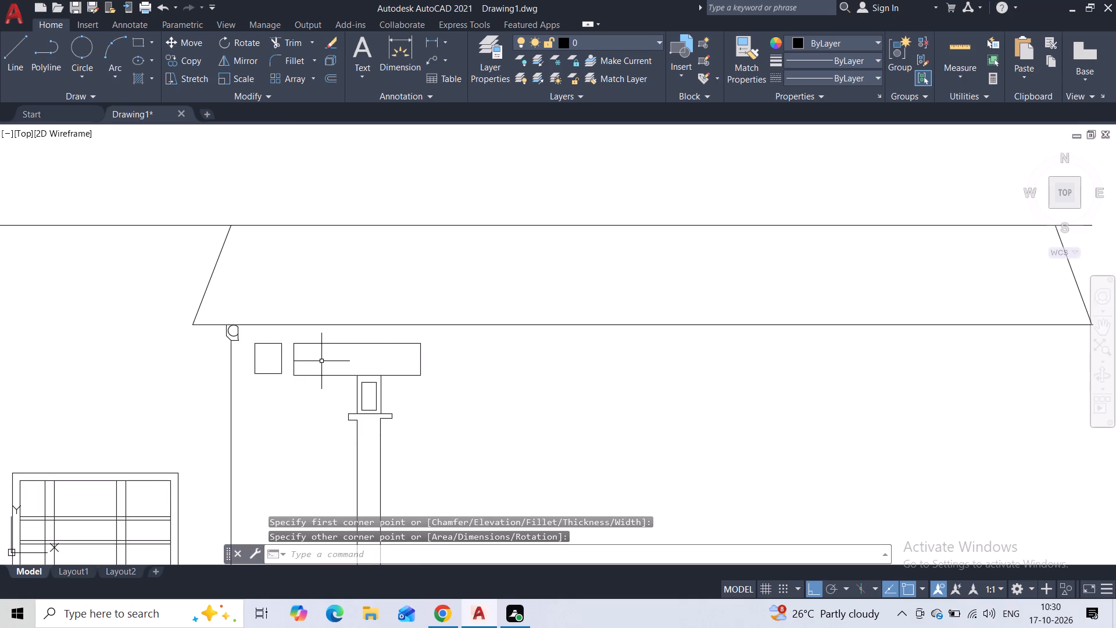
scroll(478, 358, "down", 1)
middle_click_drag(475, 405, 233, 306)
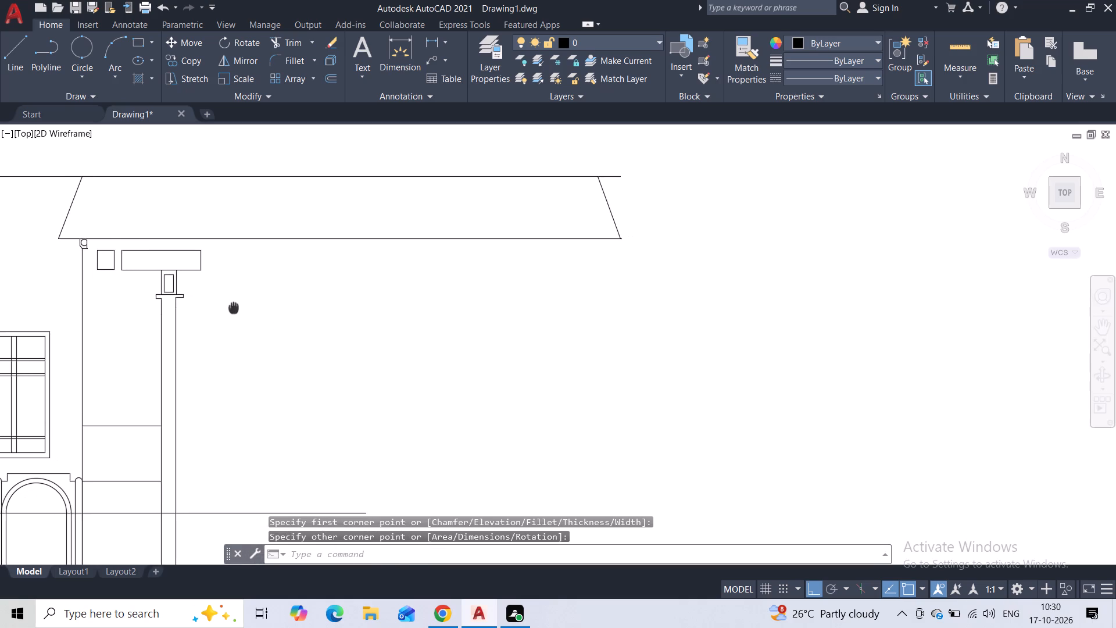
middle_click_drag(233, 306, 222, 303)
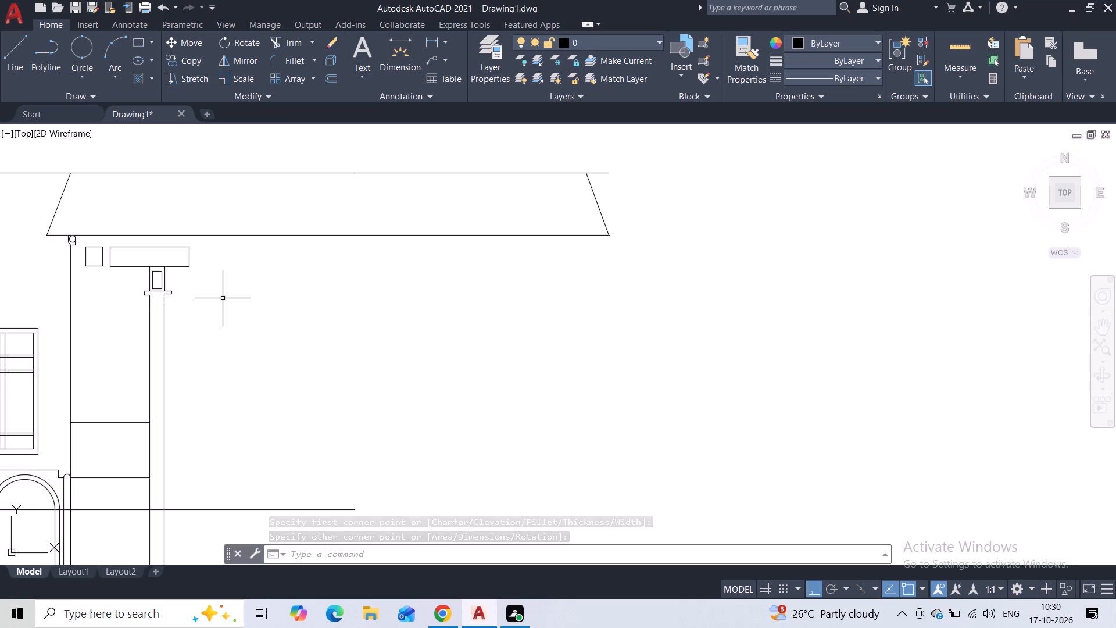
left_click(27, 67)
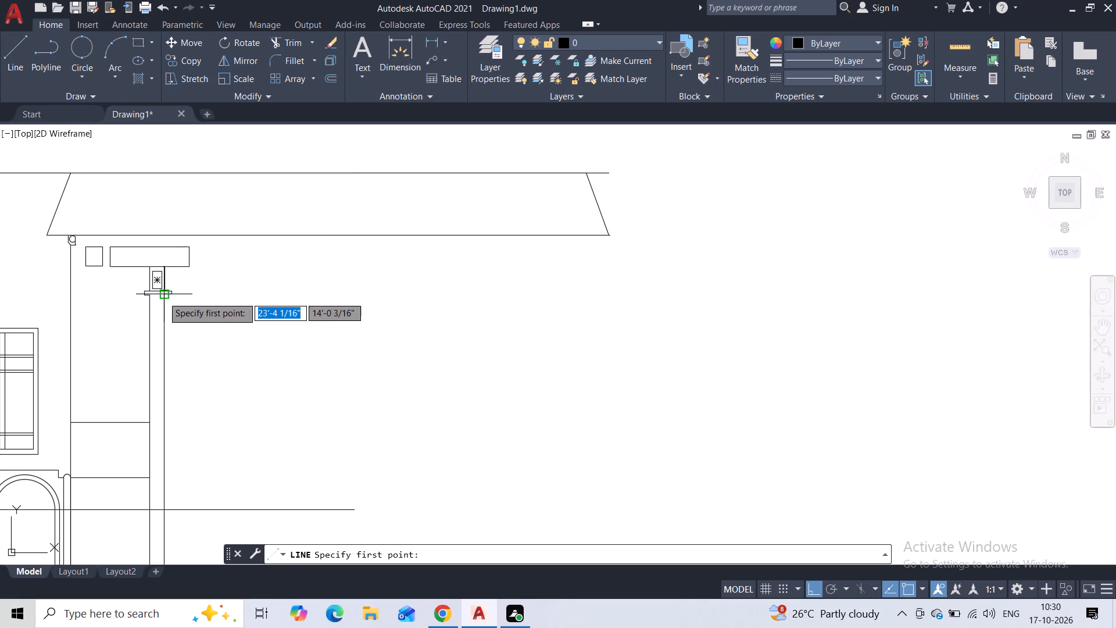
left_click(115, 265)
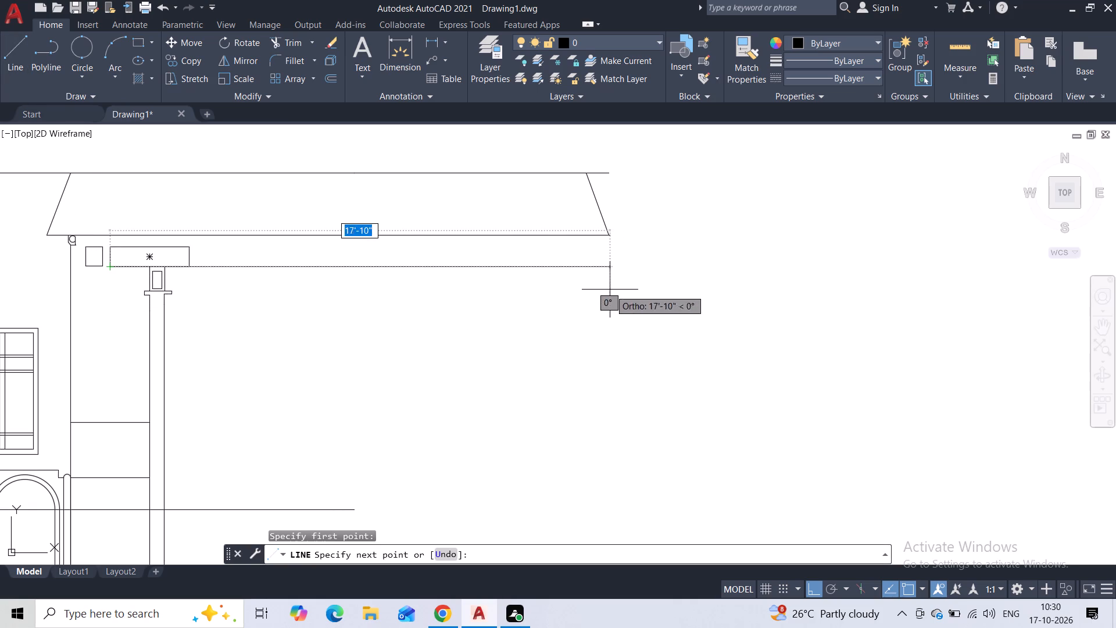
left_click(610, 290)
key("Escape")
Copy the 2'-9" rectangle five times in a row along the horizontal line, out to the canopy's far end.
scroll(571, 368, "down", 1)
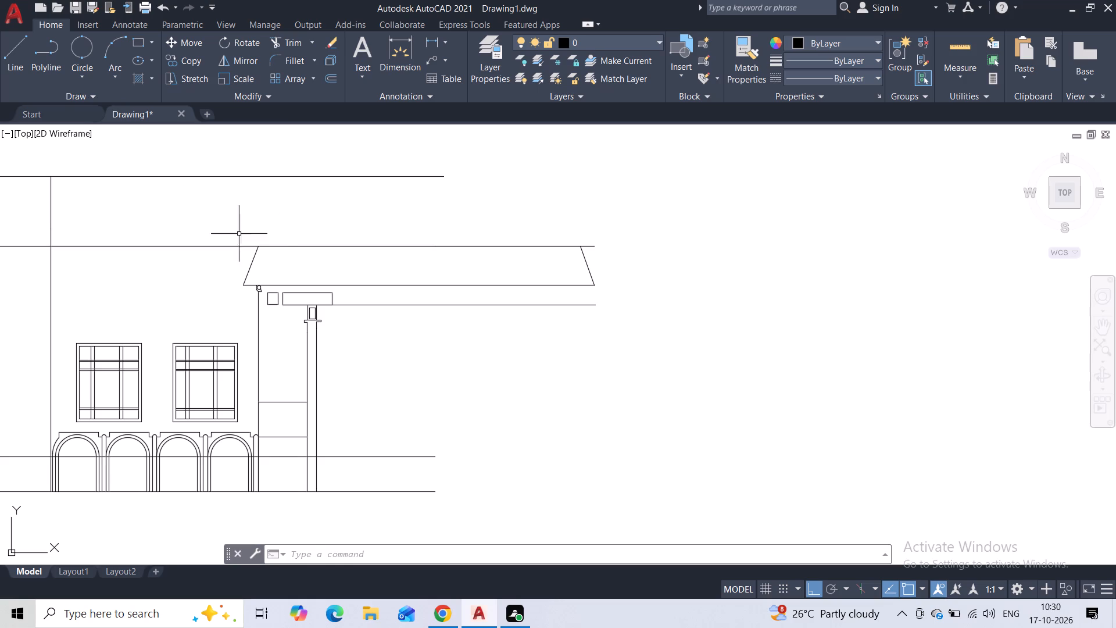
scroll(291, 259, "up", 2)
left_click(395, 353)
left_click(370, 358)
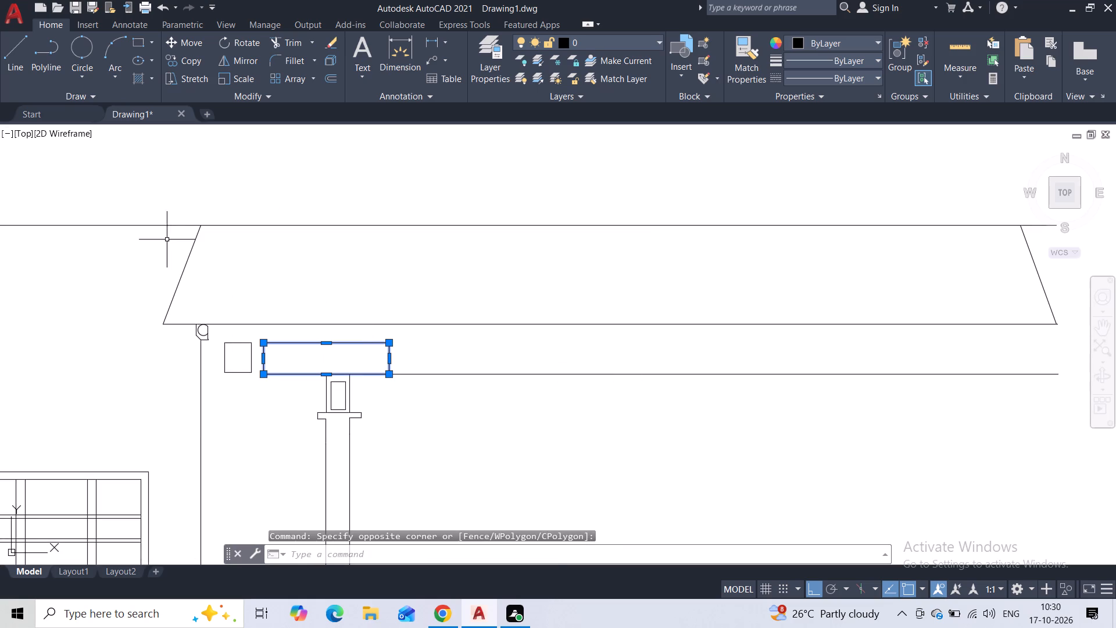
left_click(177, 58)
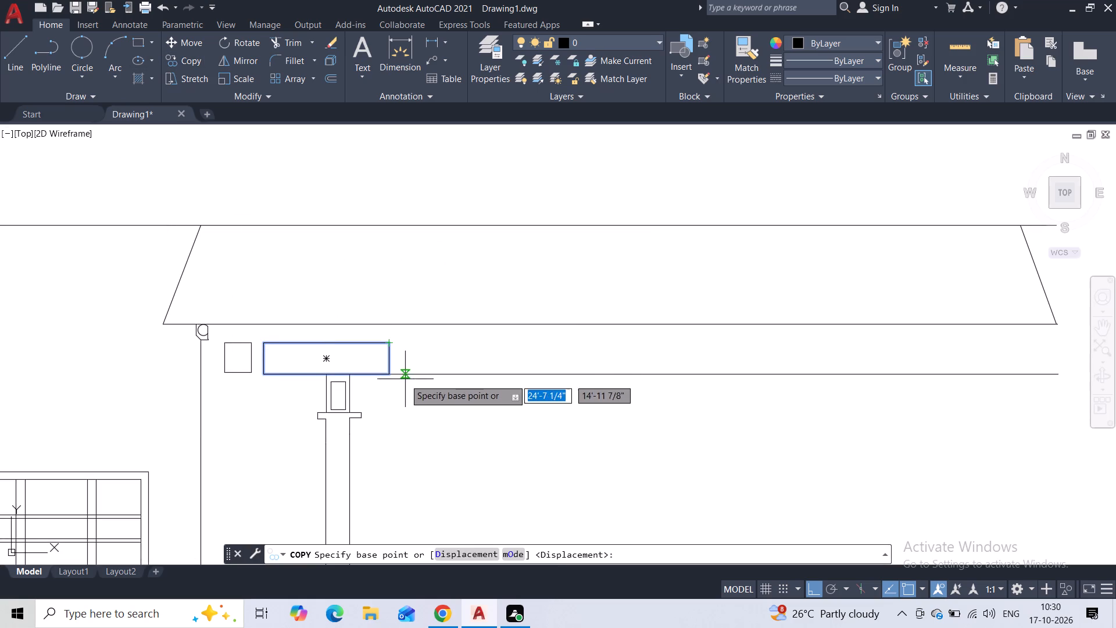
left_click(266, 376)
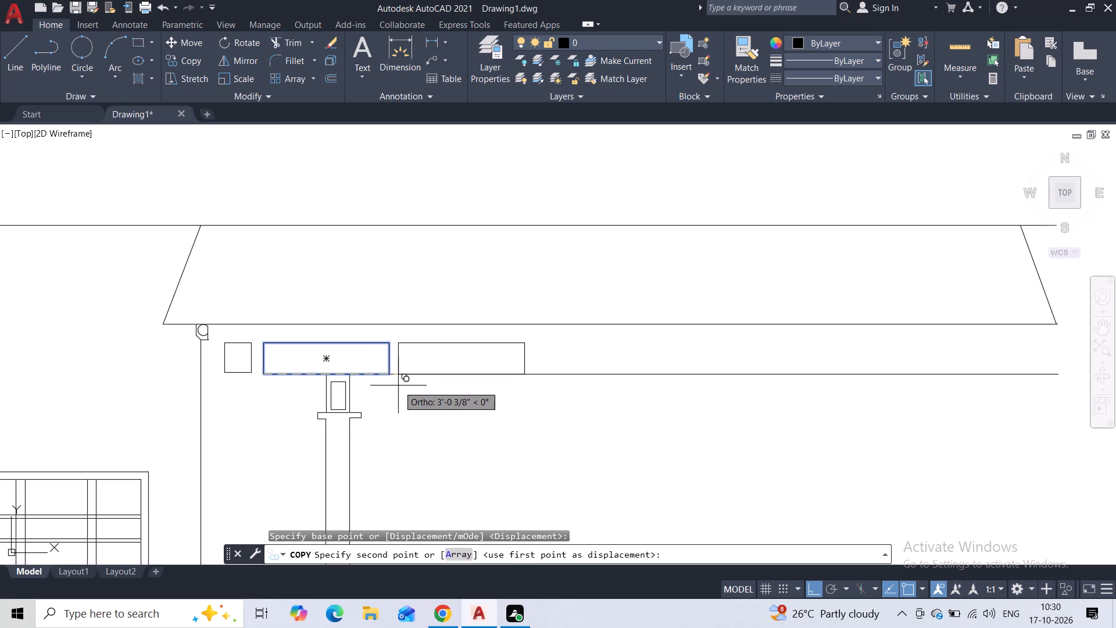
left_click(402, 386)
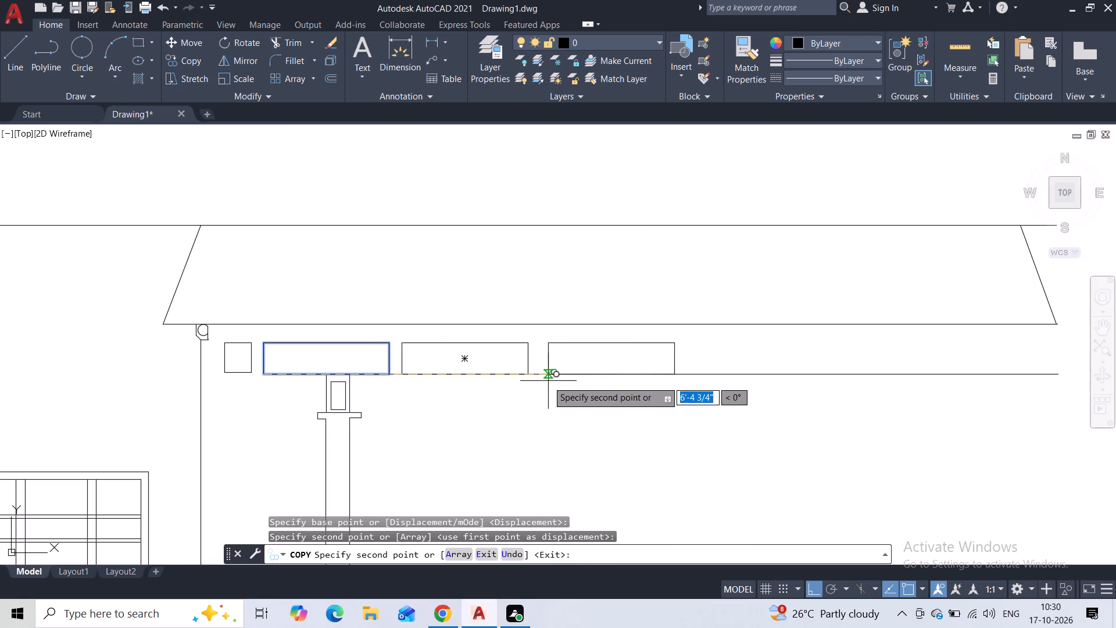
left_click(543, 379)
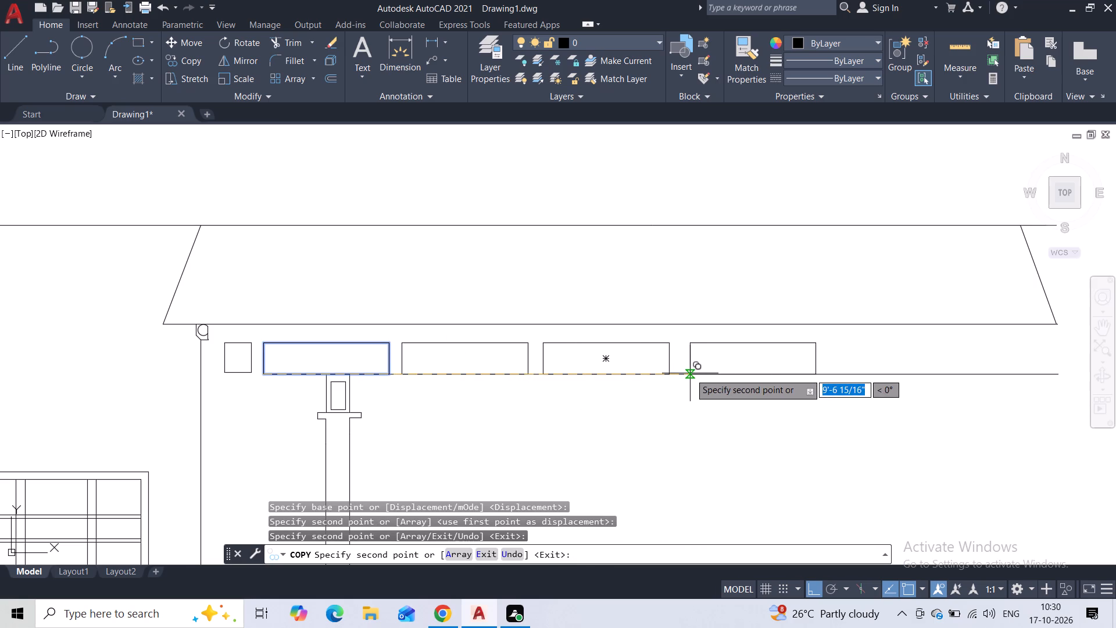
left_click(677, 376)
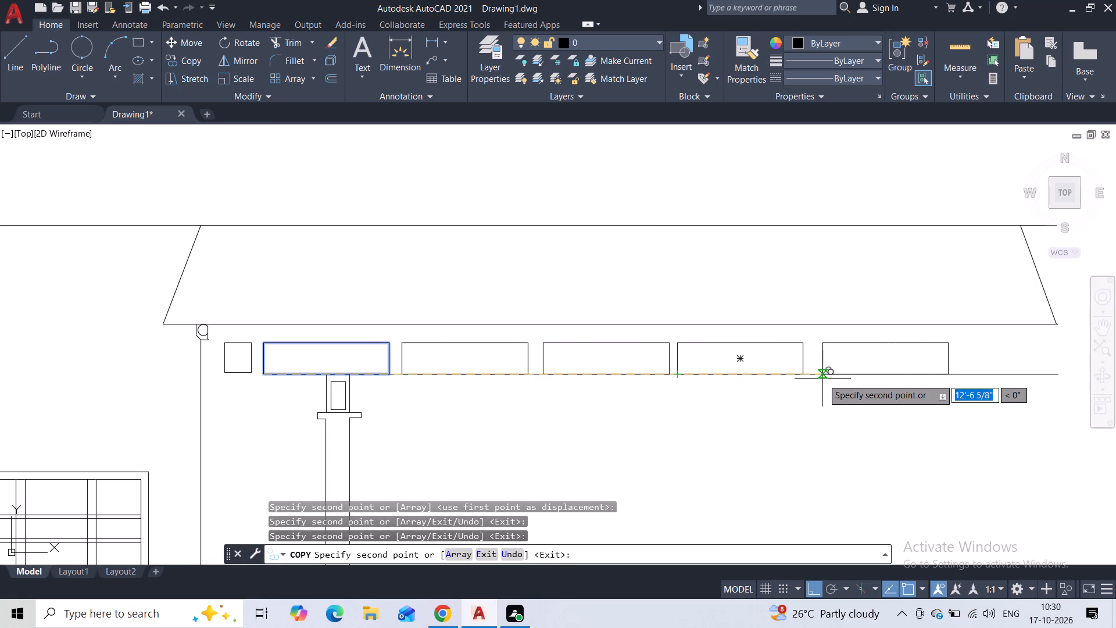
left_click(810, 379)
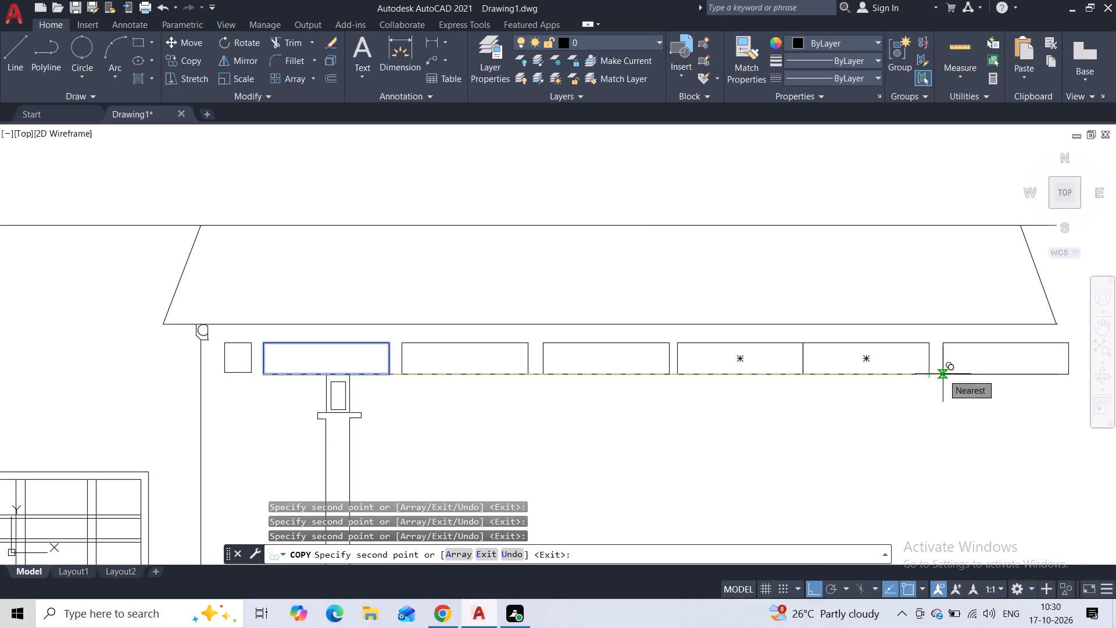
left_click(943, 374)
key("Escape")
Examine the spacing of the copied rectangles beneath the canopy, especially the adjoining pair.
scroll(797, 444, "down", 1)
middle_click_drag(787, 451, 624, 388)
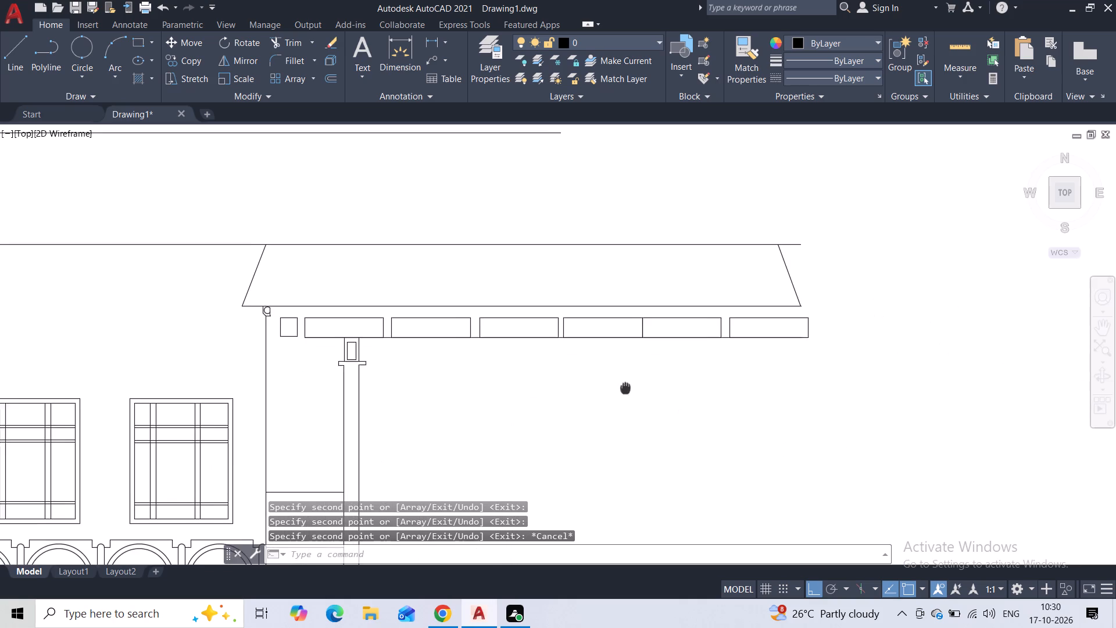
middle_click_drag(624, 388, 621, 388)
scroll(635, 312, "up", 3)
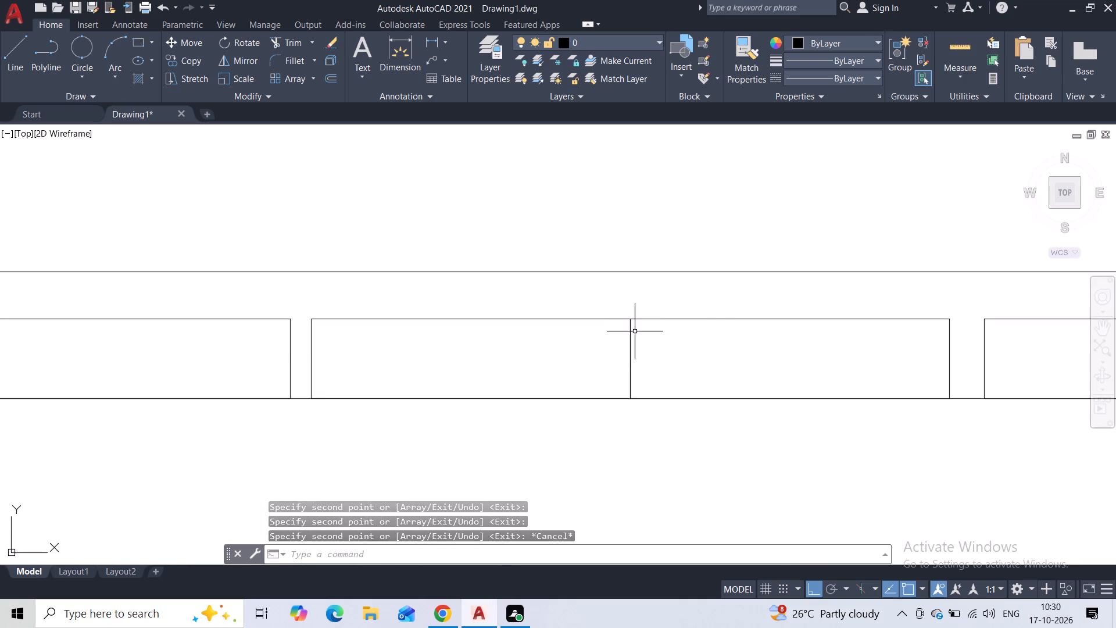
scroll(637, 340, "up", 2)
left_click_drag(637, 326, 628, 329)
left_click(576, 357)
scroll(614, 342, "down", 5)
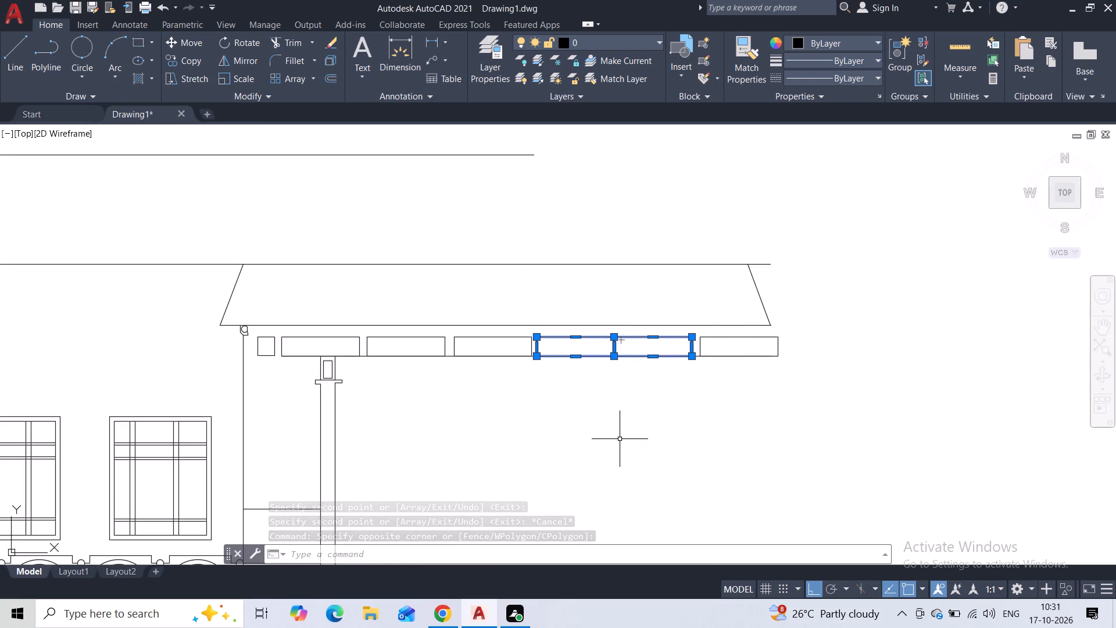
key("Escape")
scroll(619, 433, "down", 1)
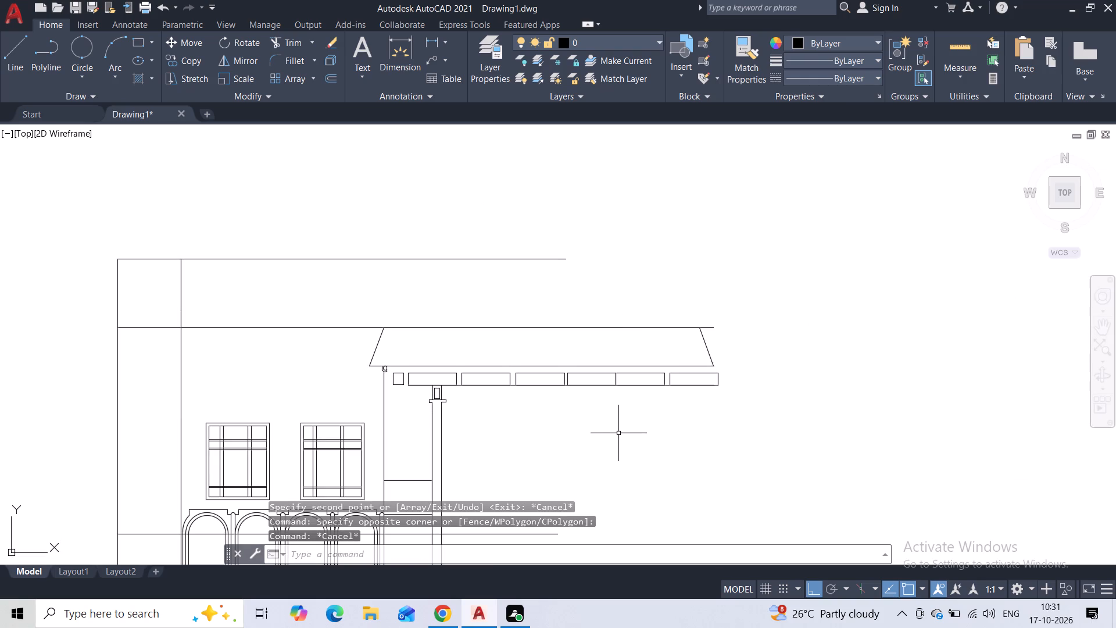
middle_click_drag(611, 434, 541, 286)
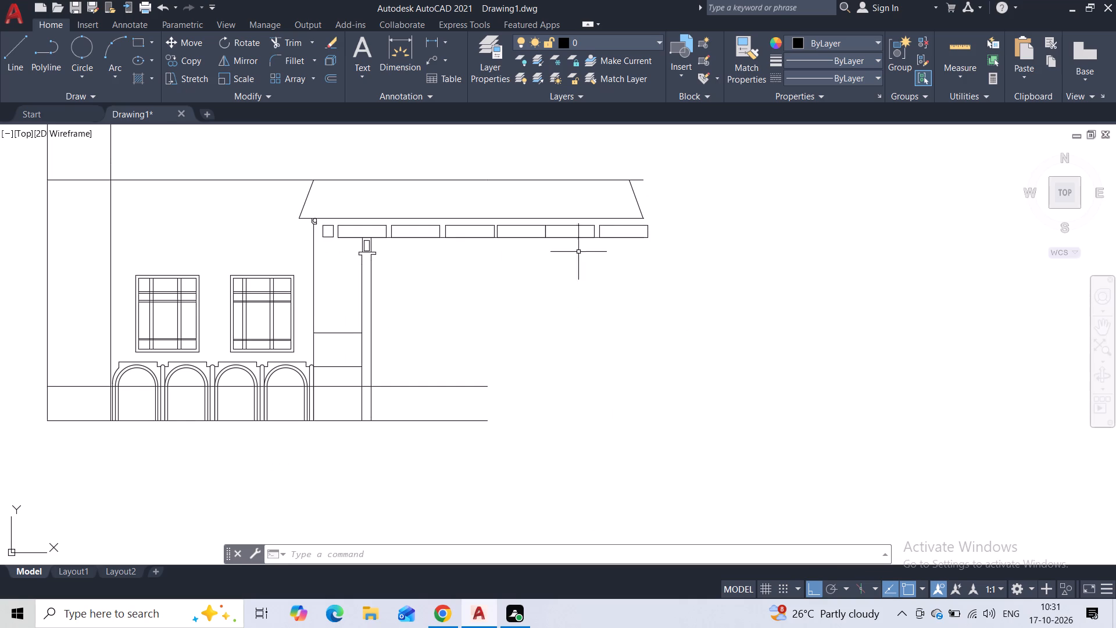
scroll(531, 274, "down", 1)
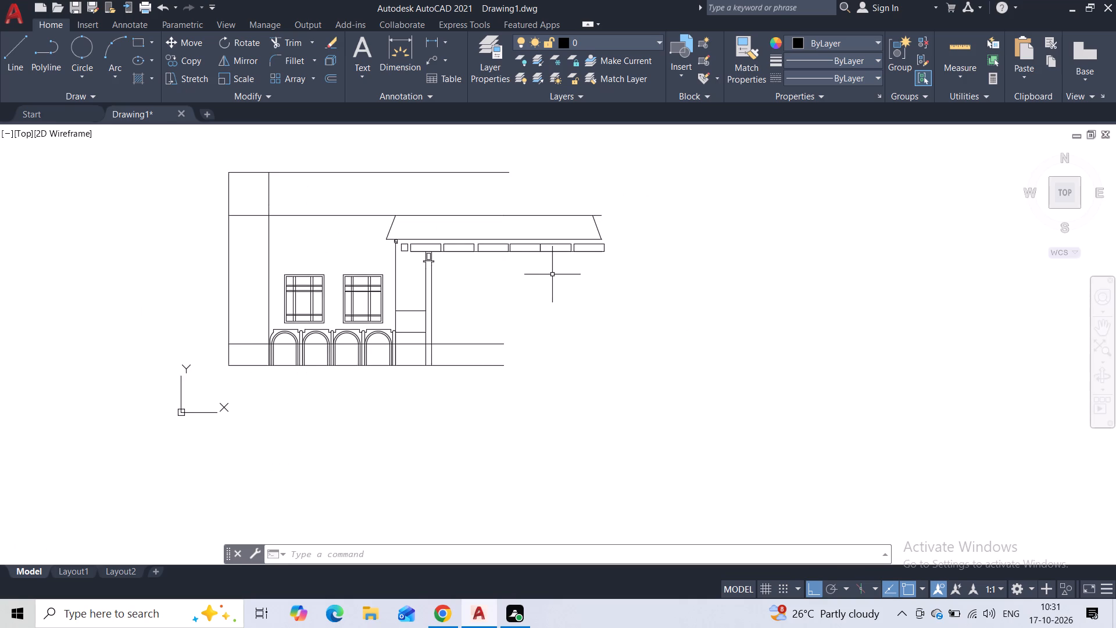
Delete the outermost rectangle copy that extends past the canopy's end.
scroll(577, 252, "up", 3)
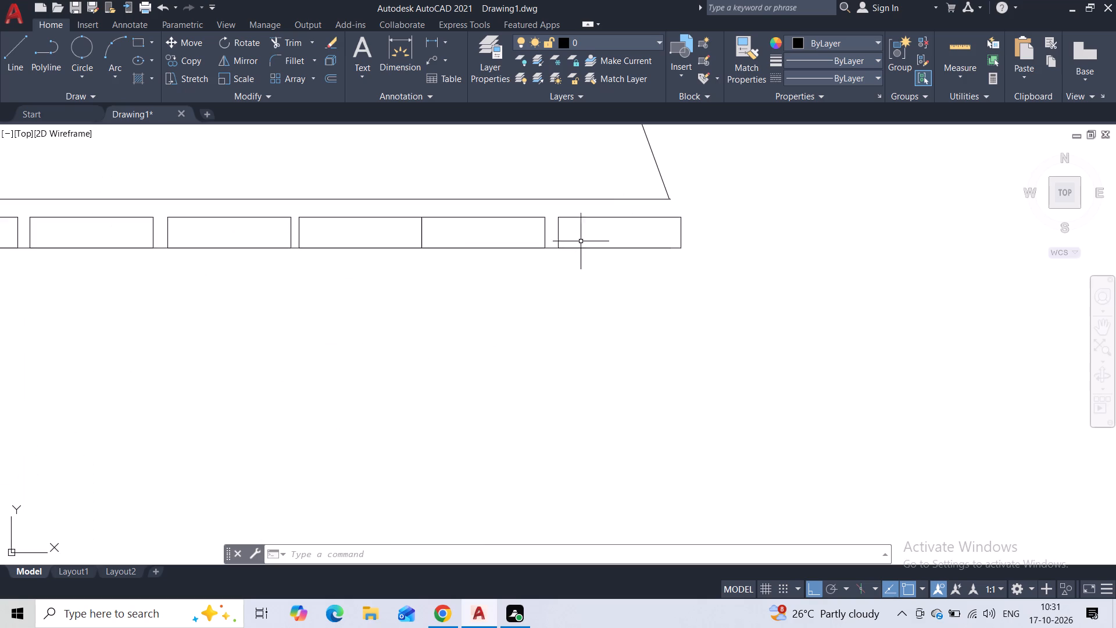
left_click(703, 219)
left_click(632, 231)
key("Delete")
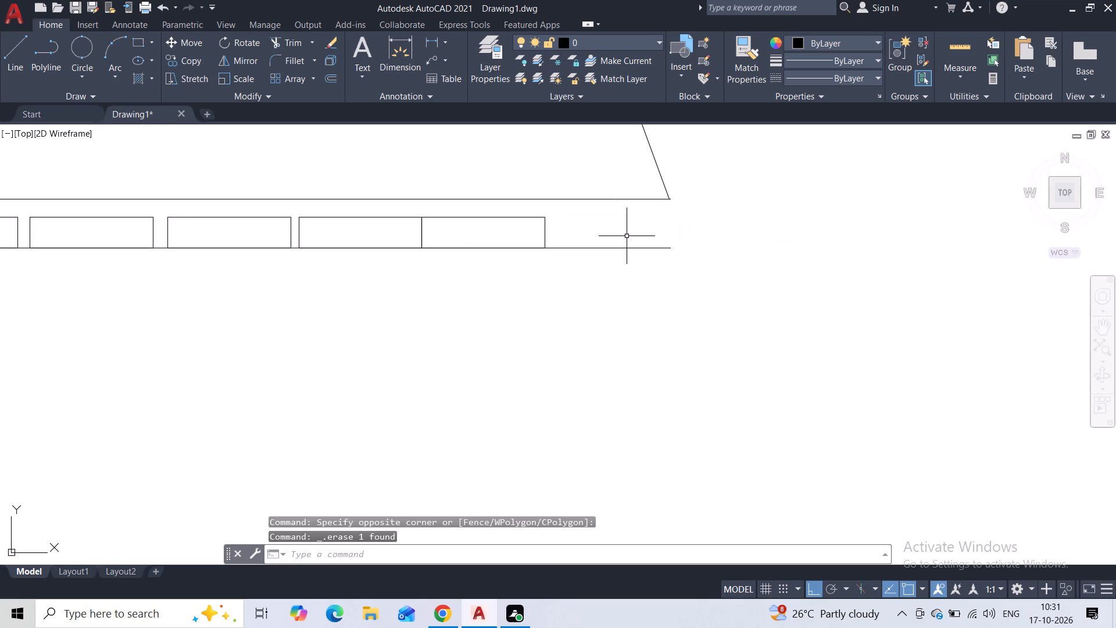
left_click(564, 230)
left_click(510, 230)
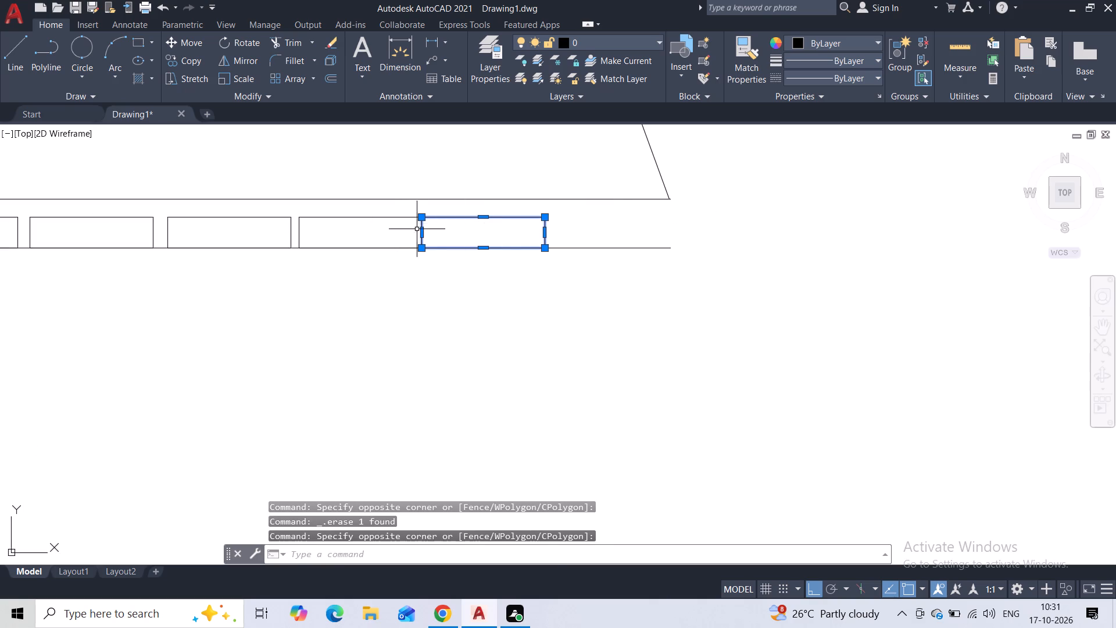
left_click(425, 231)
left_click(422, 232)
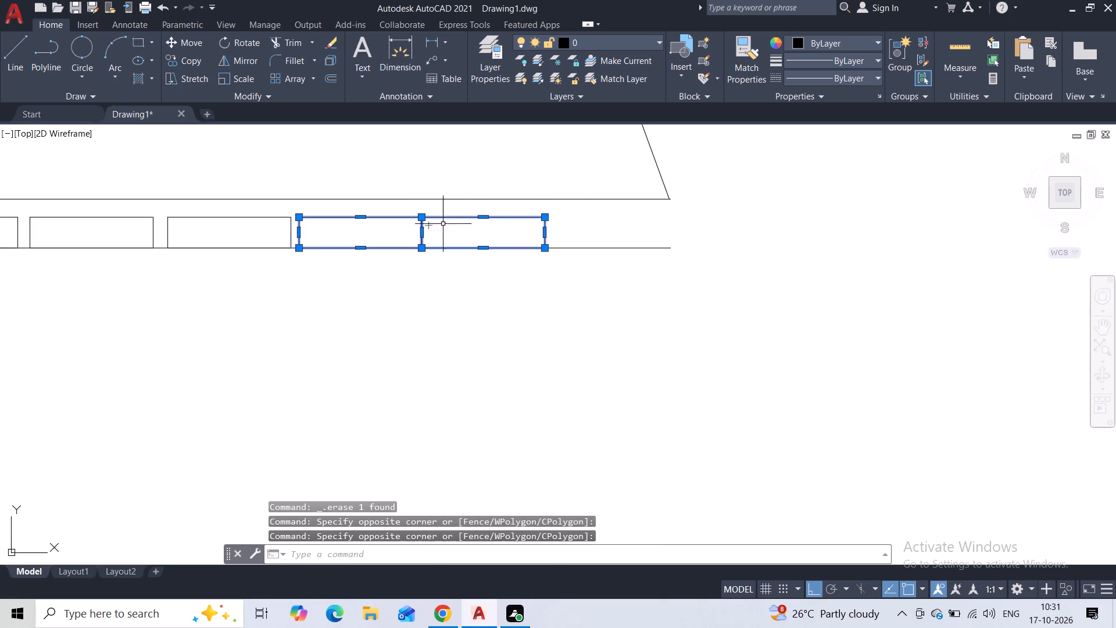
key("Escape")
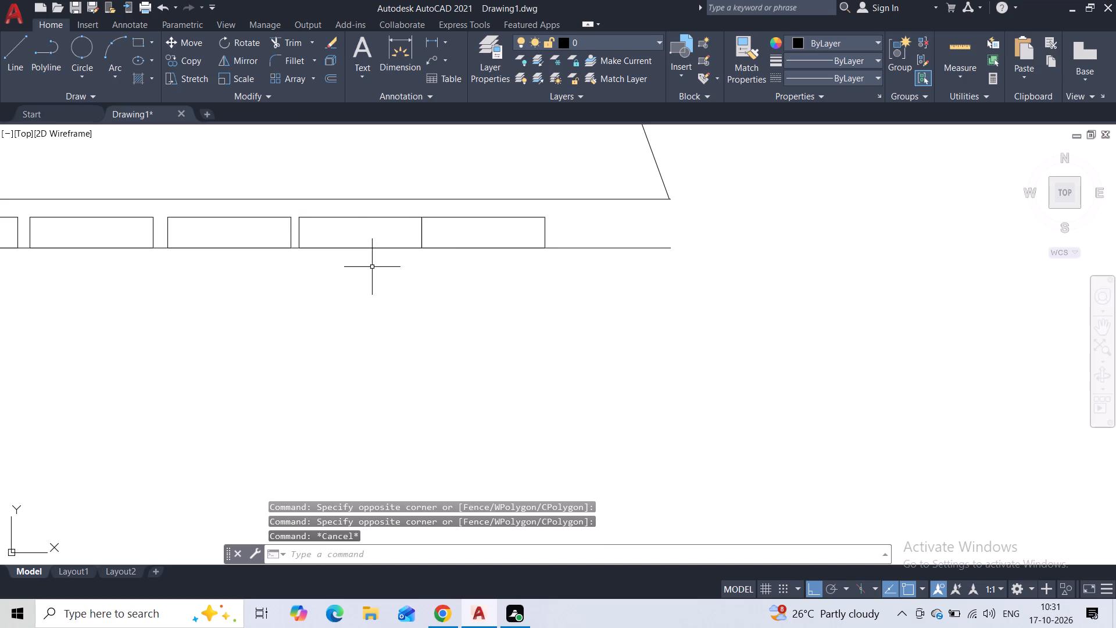
Move the outer rectangle of the adjoining pair toward the canopy's end, placing its left-edge midpoint on the horizontal line.
left_click(456, 227)
left_click(456, 216)
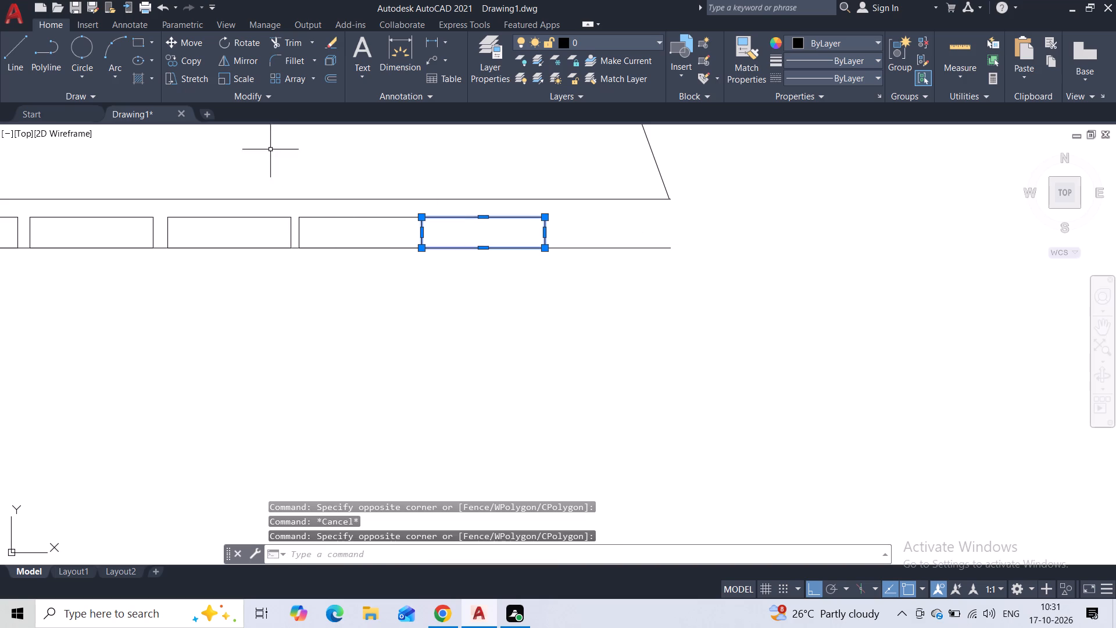
left_click(177, 47)
left_click(423, 234)
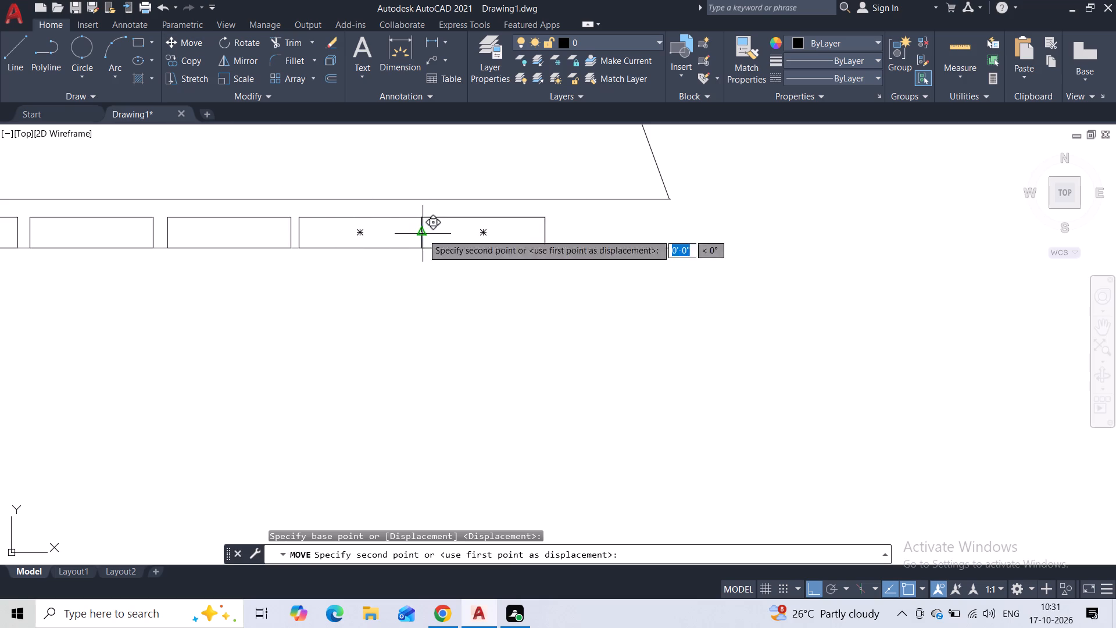
left_click(532, 241)
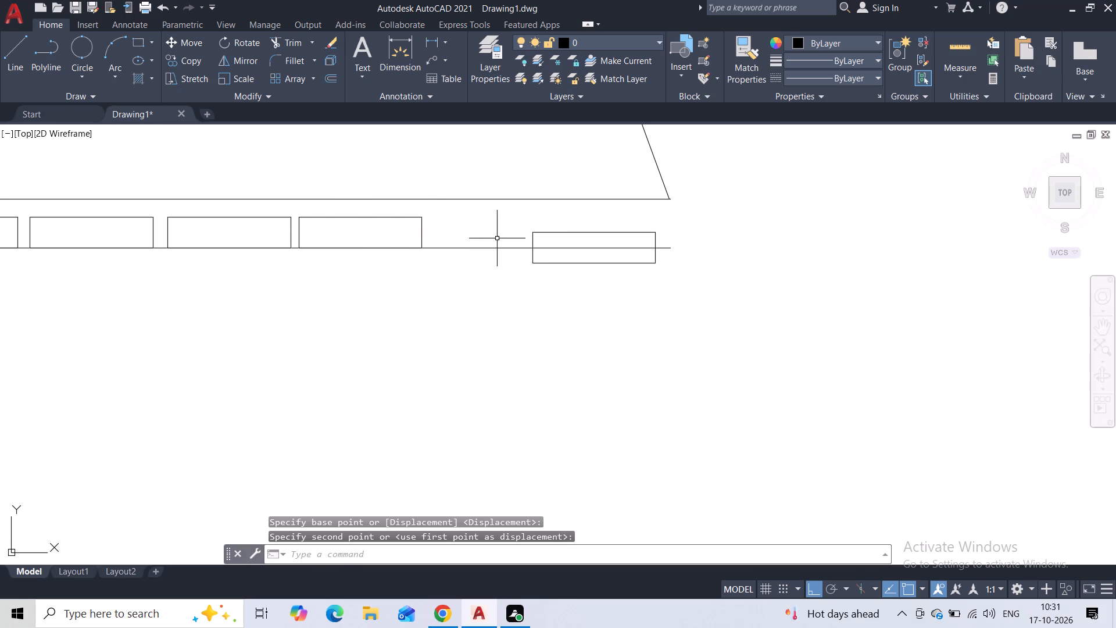
Move the outermost rectangle beneath the canopy straight up so its bottom edge sits on the horizontal line.
left_click(535, 238)
left_click(530, 239)
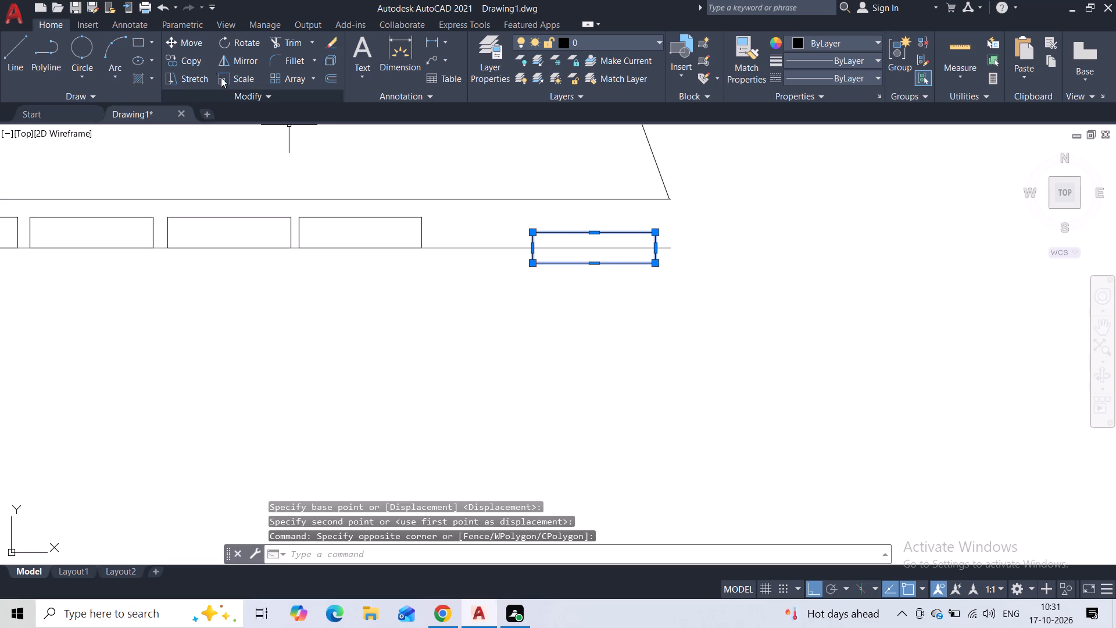
left_click(193, 44)
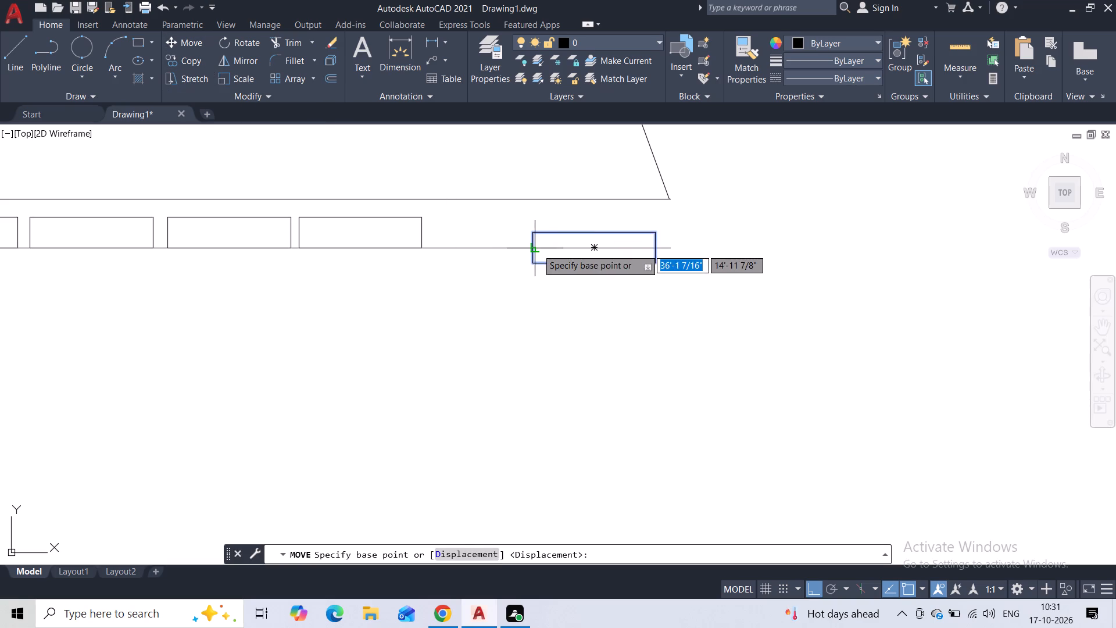
left_click(537, 249)
left_click(536, 234)
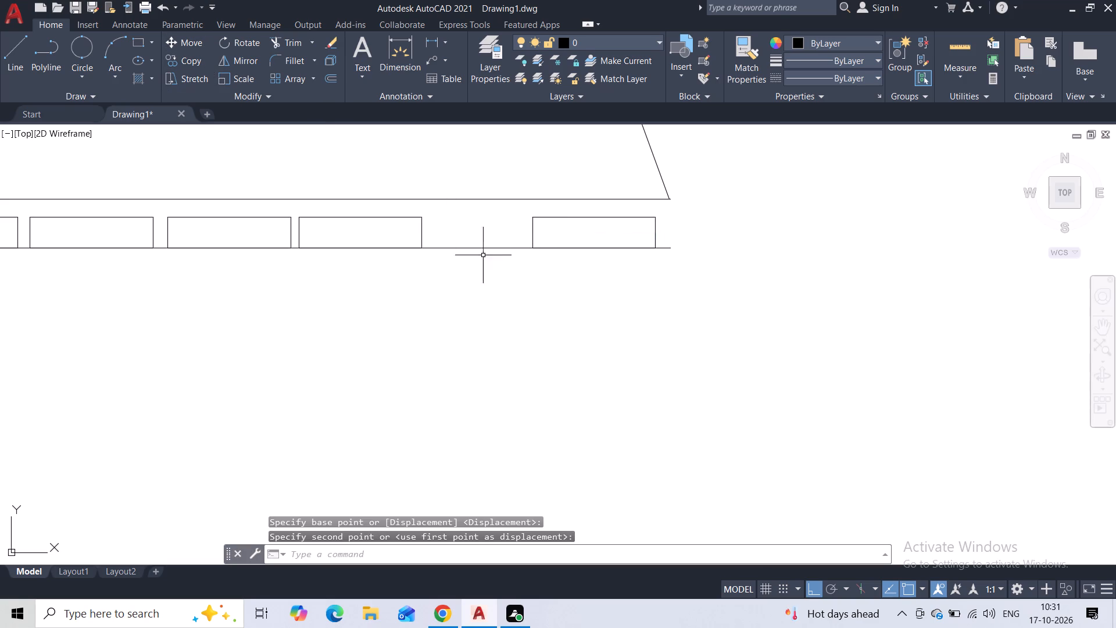
Move the second rectangle from the canopy's far end horizontally toward the outermost one, leaving a gap between them.
left_click(424, 231)
left_click(416, 235)
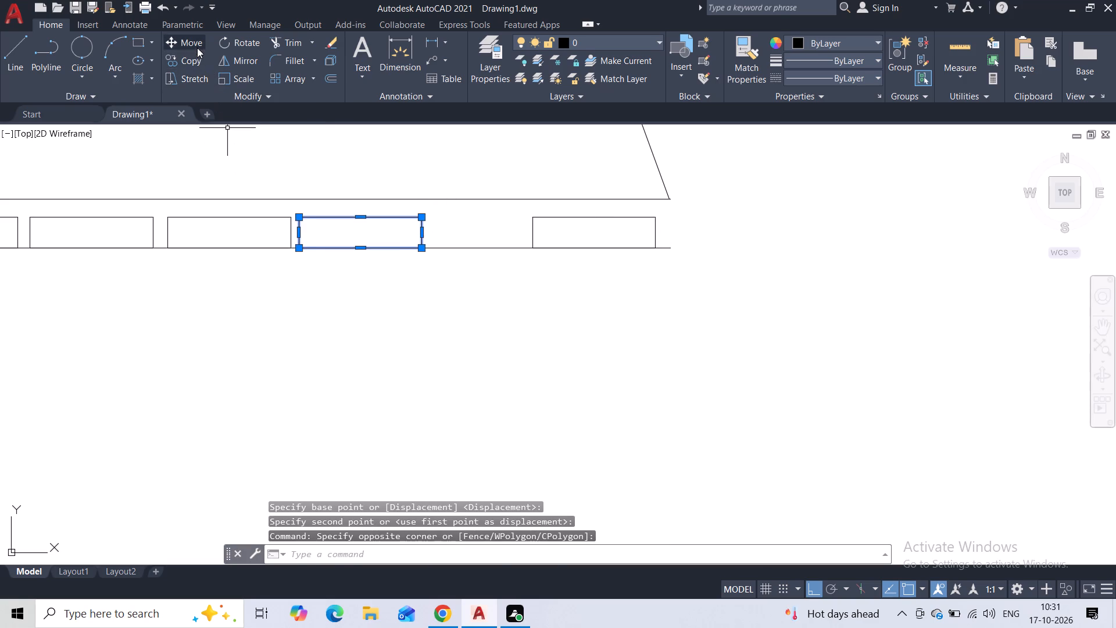
left_click(197, 48)
left_click(423, 235)
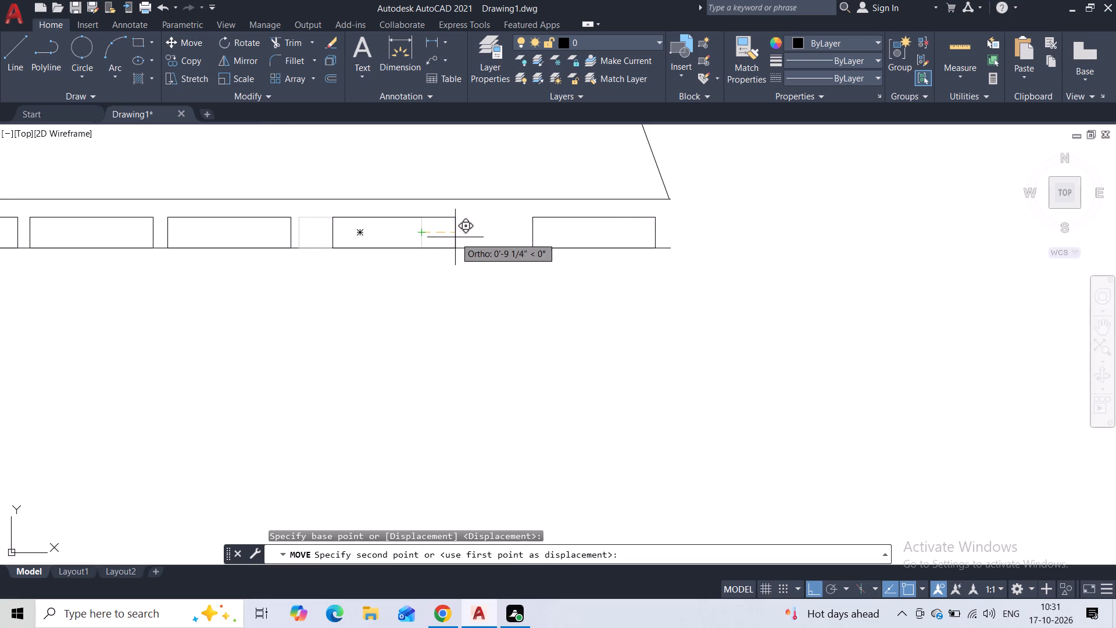
left_click(484, 239)
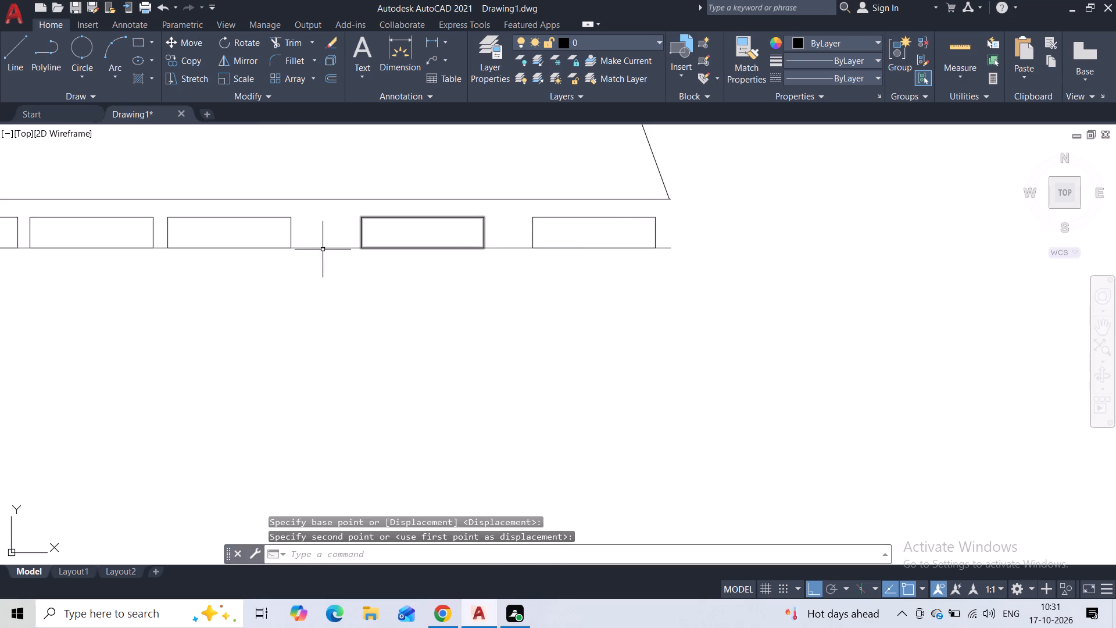
Move the third rectangle from the canopy's far end horizontally outward to even out the spacing of the row.
left_click(301, 229)
left_click(269, 237)
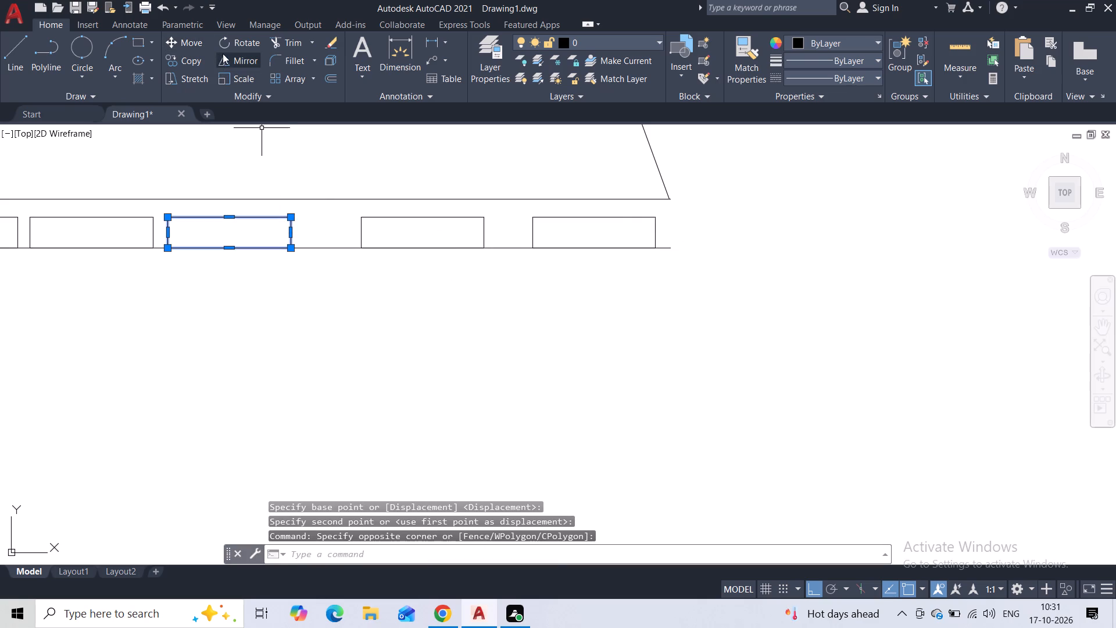
left_click(189, 44)
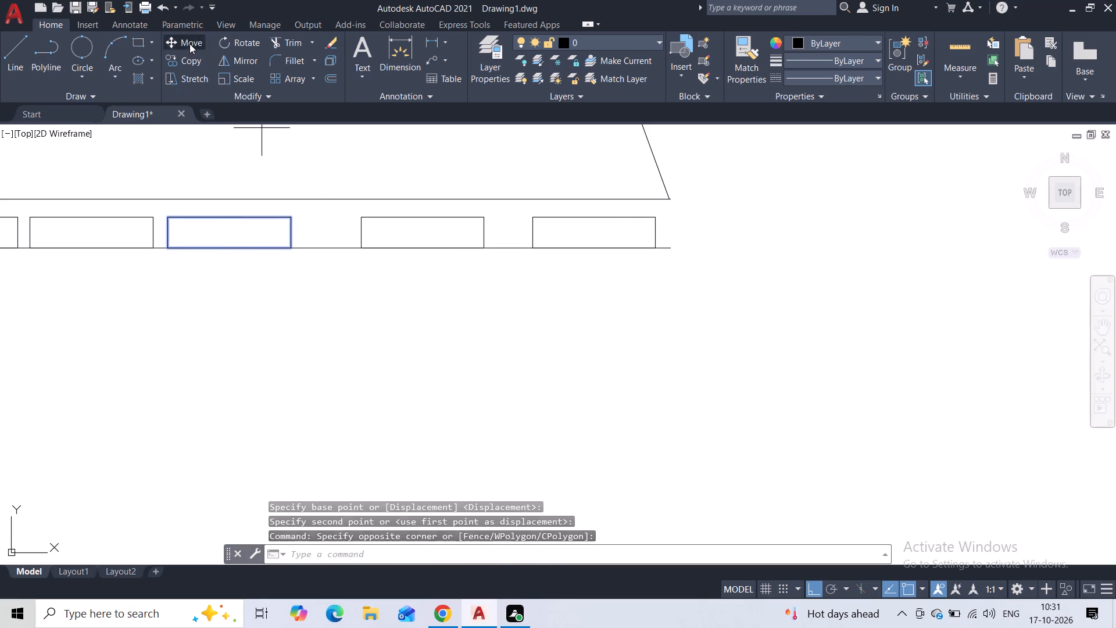
left_click(291, 233)
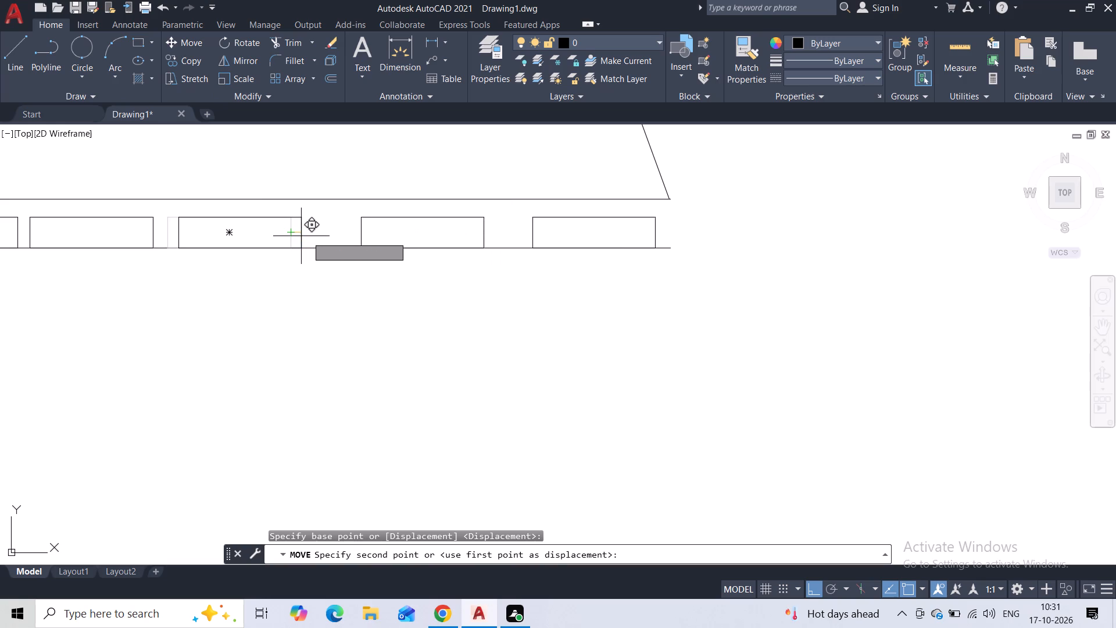
left_click(324, 238)
Move the rectangle just beyond the one above the post slightly outward along the horizontal line to even its gaps.
middle_click_drag(313, 295, 313, 295)
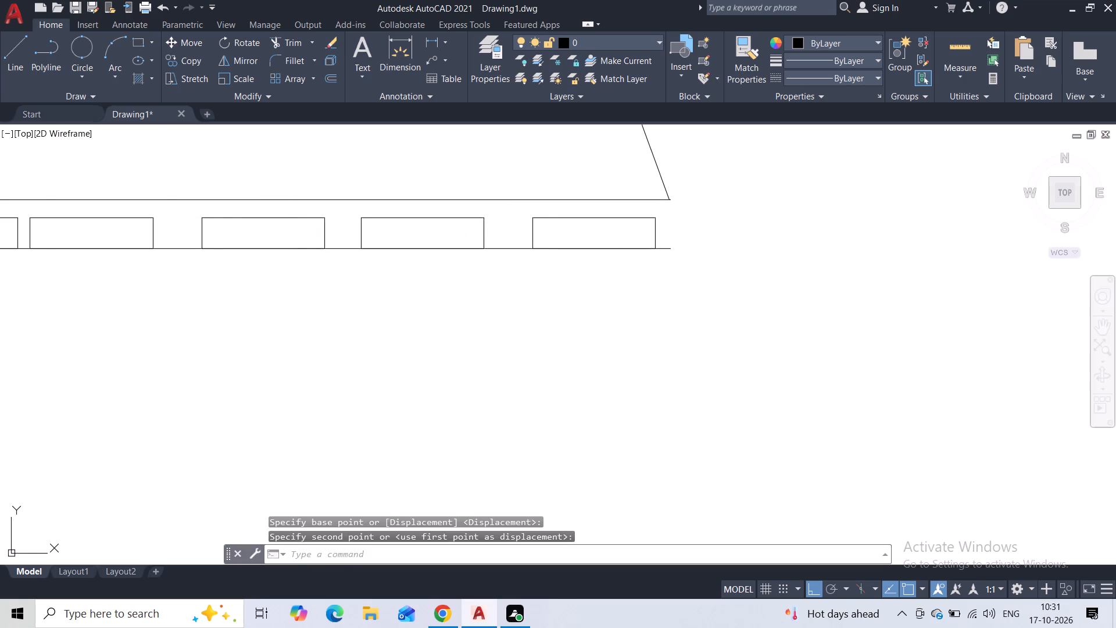
middle_click_drag(313, 295, 654, 295)
scroll(507, 278, "down", 1)
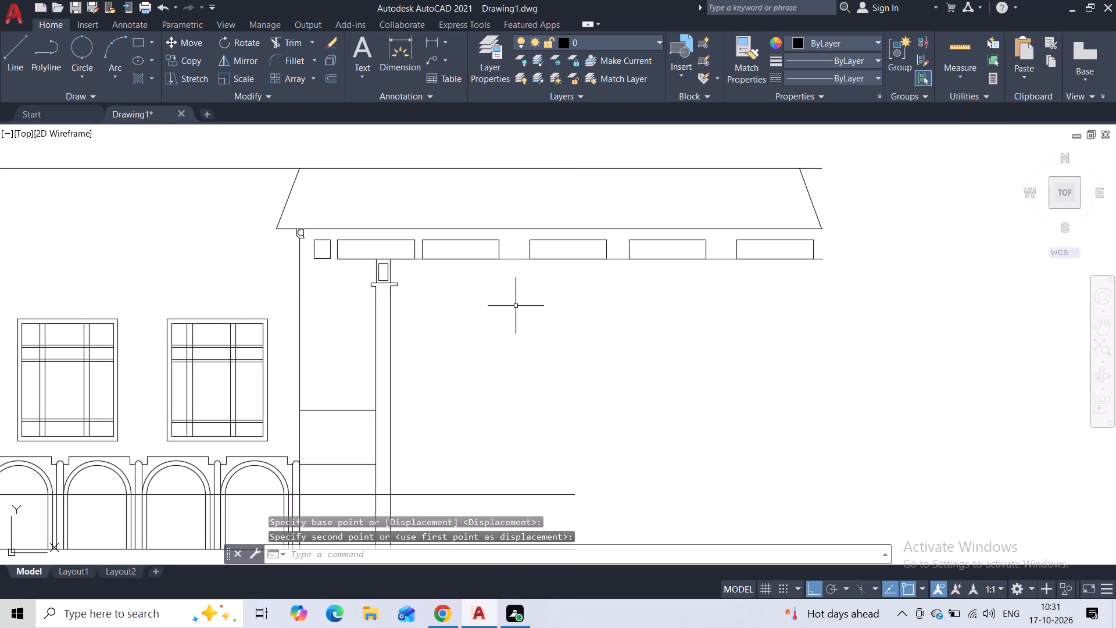
left_click(504, 245)
left_click(488, 249)
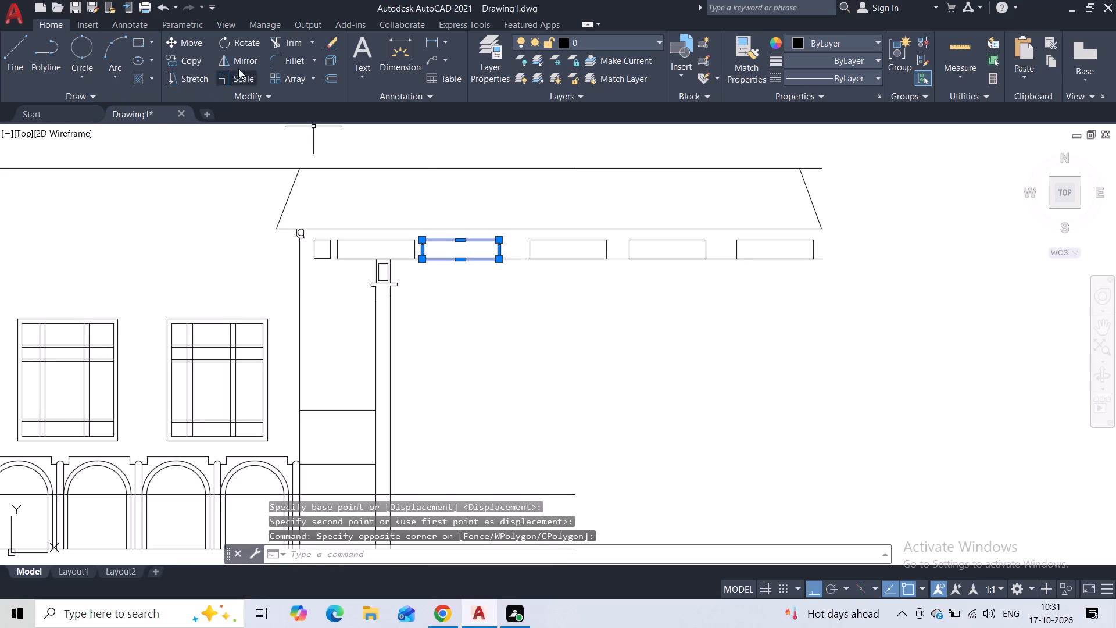
left_click(195, 44)
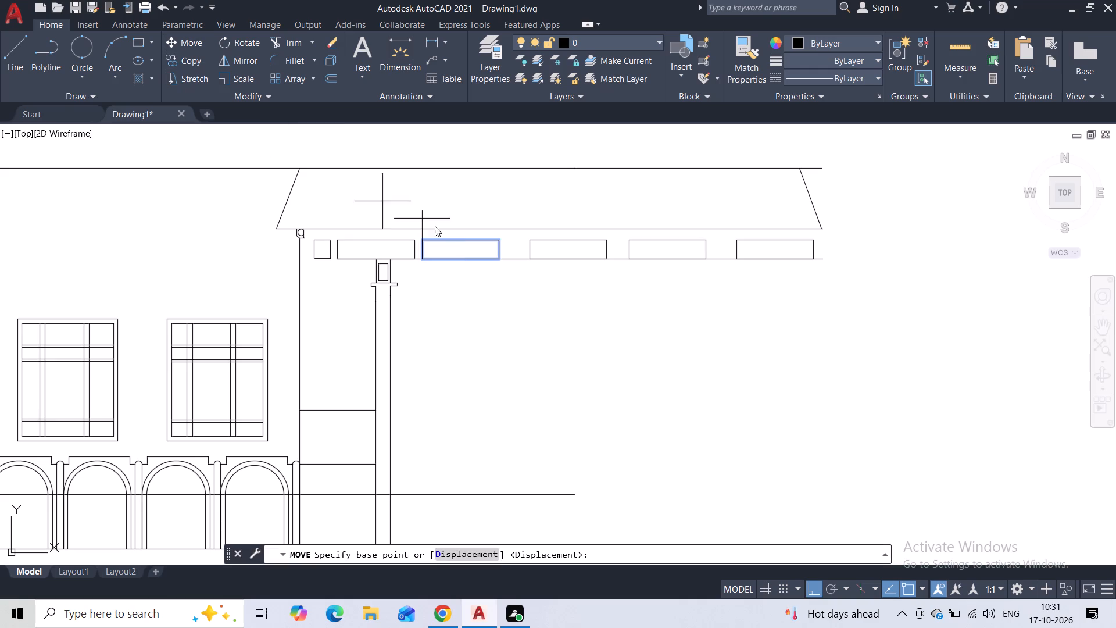
scroll(528, 304, "up", 2)
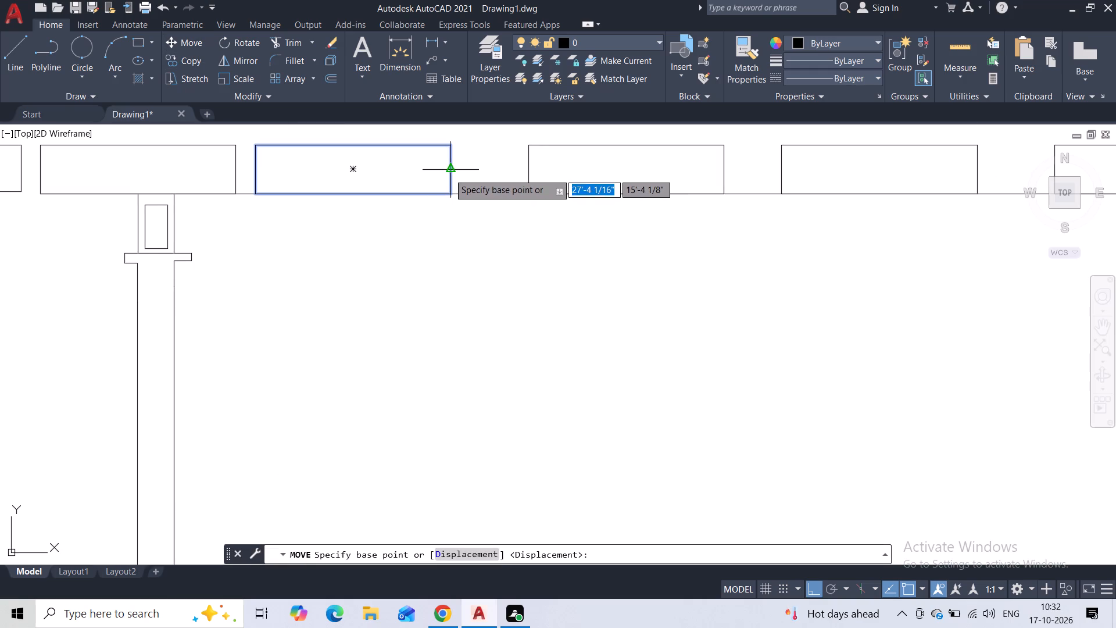
left_click(450, 172)
left_click(475, 179)
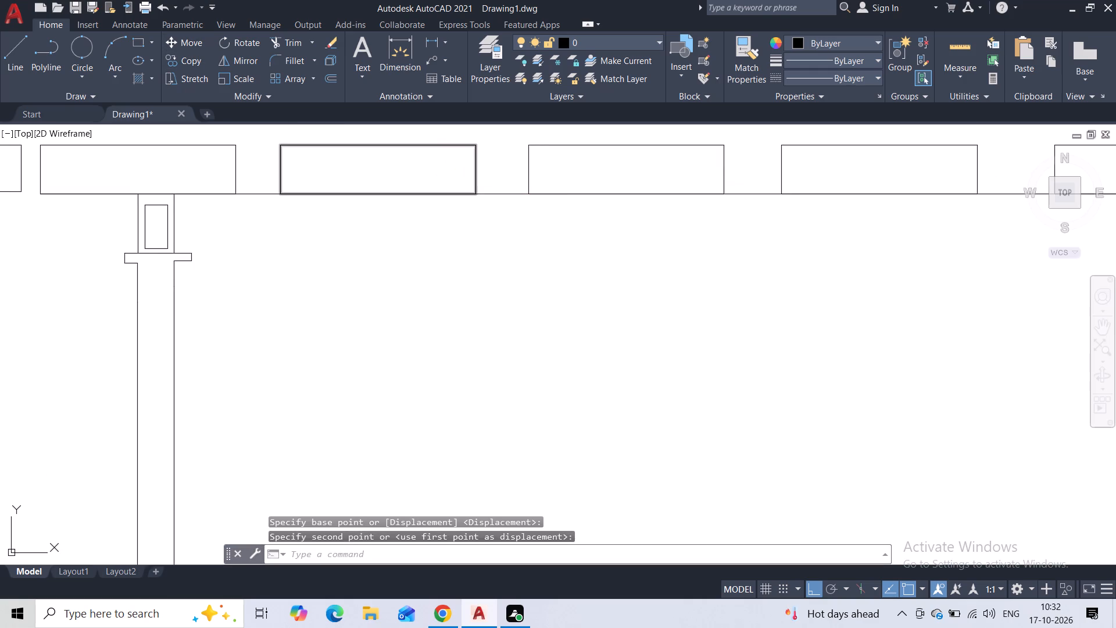
key("Escape")
Copy the capped post from its top outer corner to the far end of the horizontal line beneath the canopy.
scroll(481, 273, "down", 2)
scroll(536, 298, "down", 1)
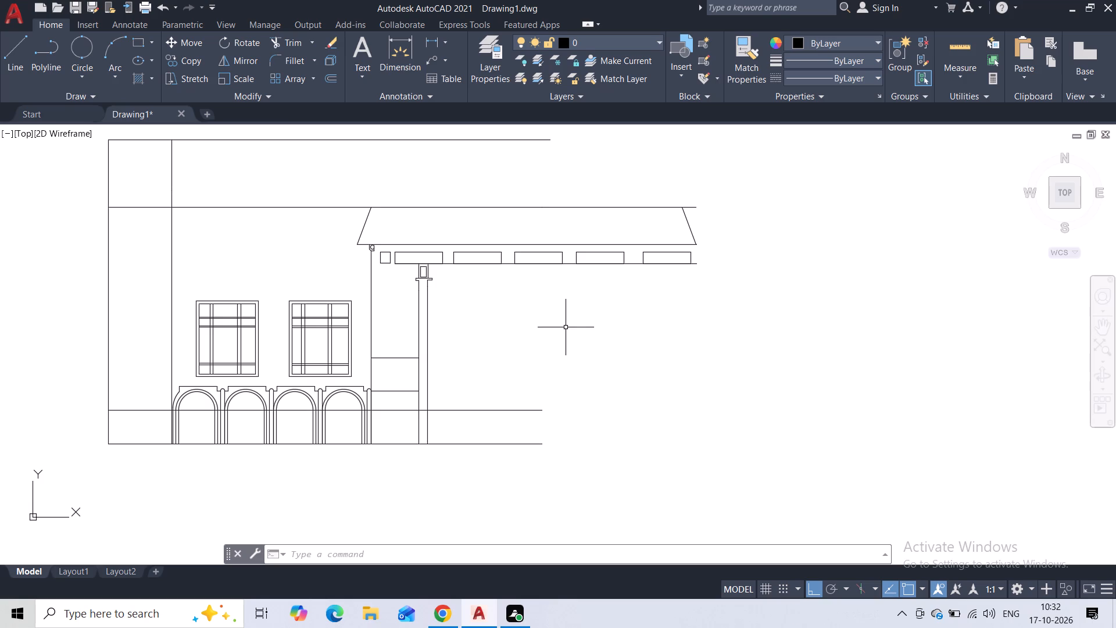
middle_click_drag(570, 311, 556, 329)
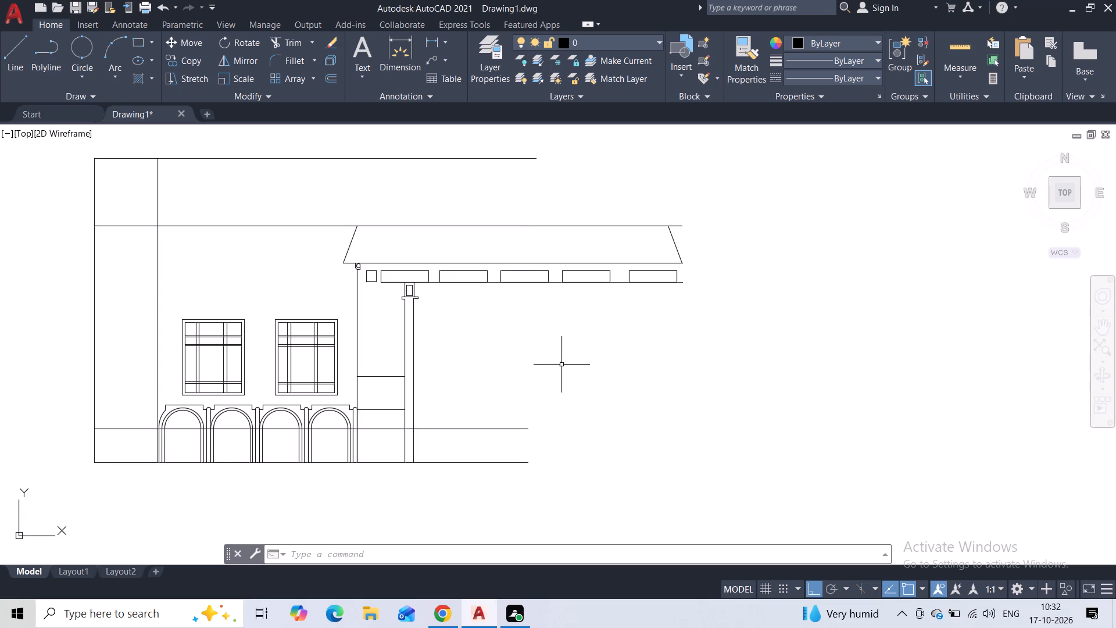
left_click(424, 295)
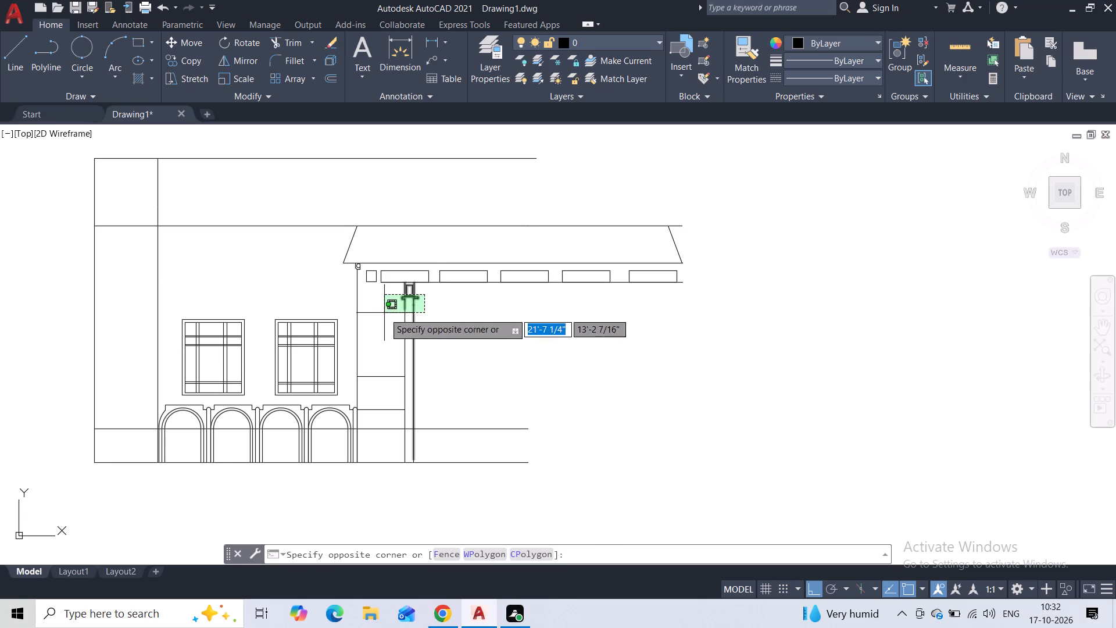
left_click(384, 313)
scroll(402, 396, "up", 1)
left_click(404, 392)
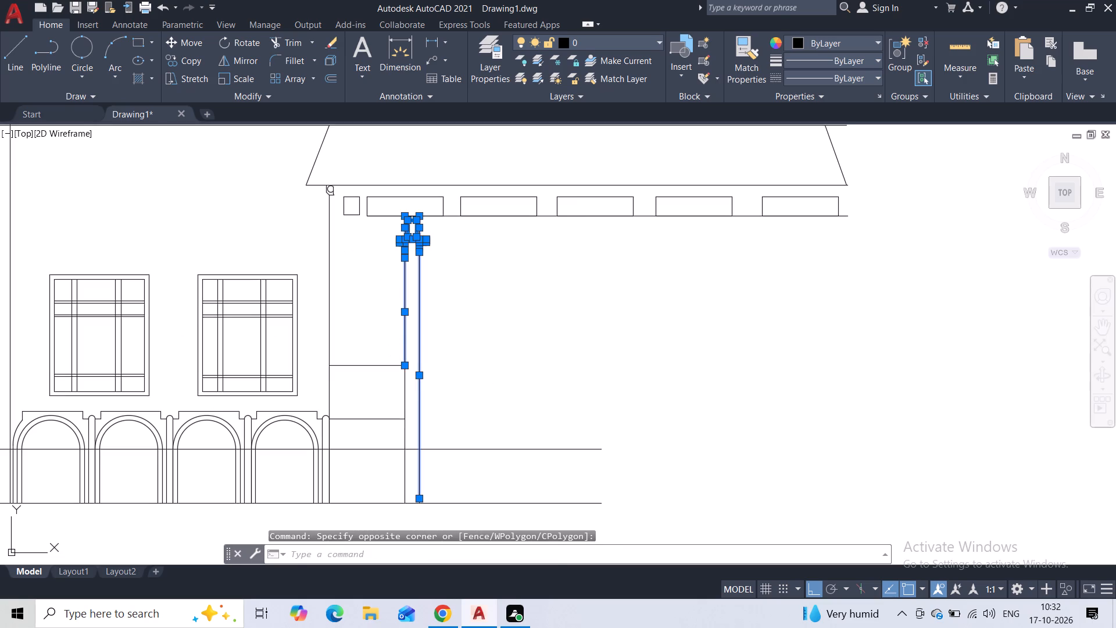
left_click(191, 63)
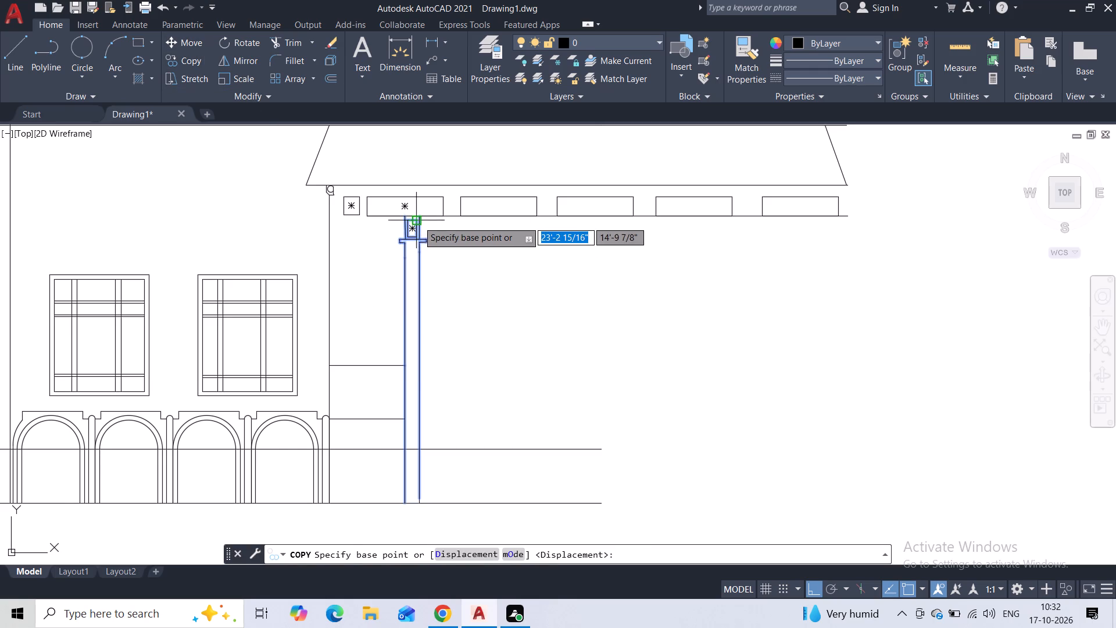
scroll(419, 220, "up", 3)
left_click(411, 200)
scroll(610, 235, "down", 2)
middle_click_drag(610, 236, 446, 244)
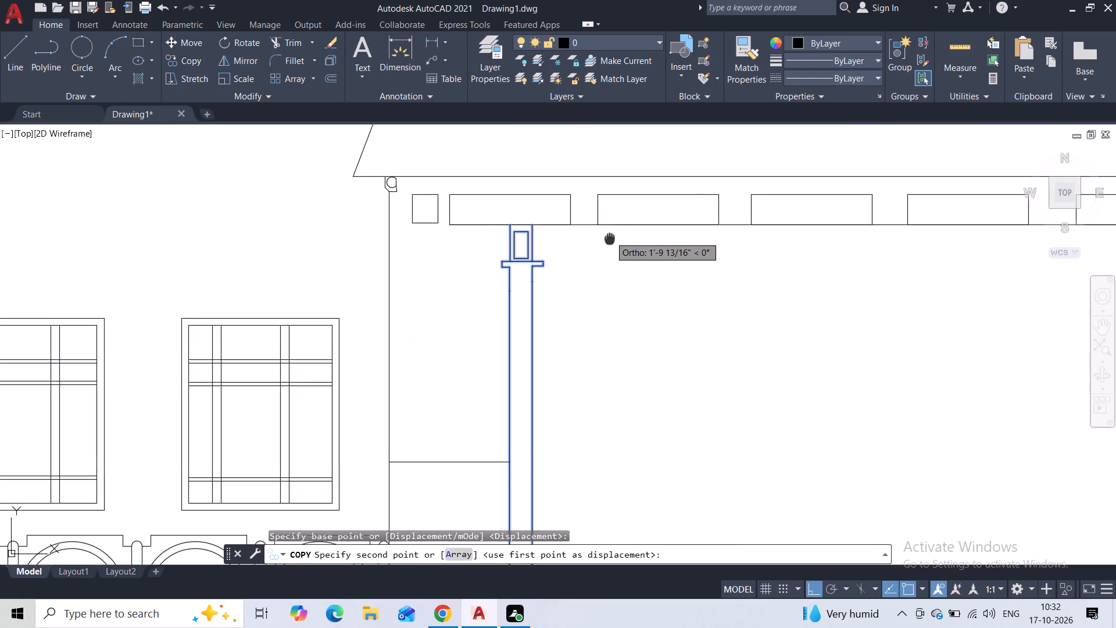
middle_click_drag(446, 244, 394, 233)
scroll(461, 230, "down", 2)
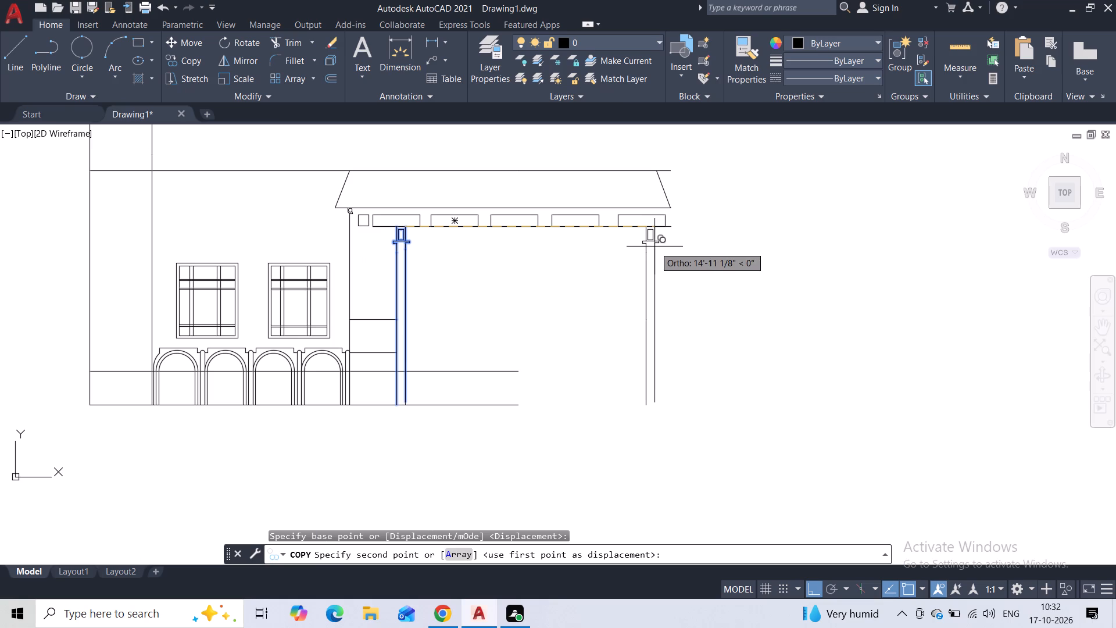
scroll(654, 247, "up", 2)
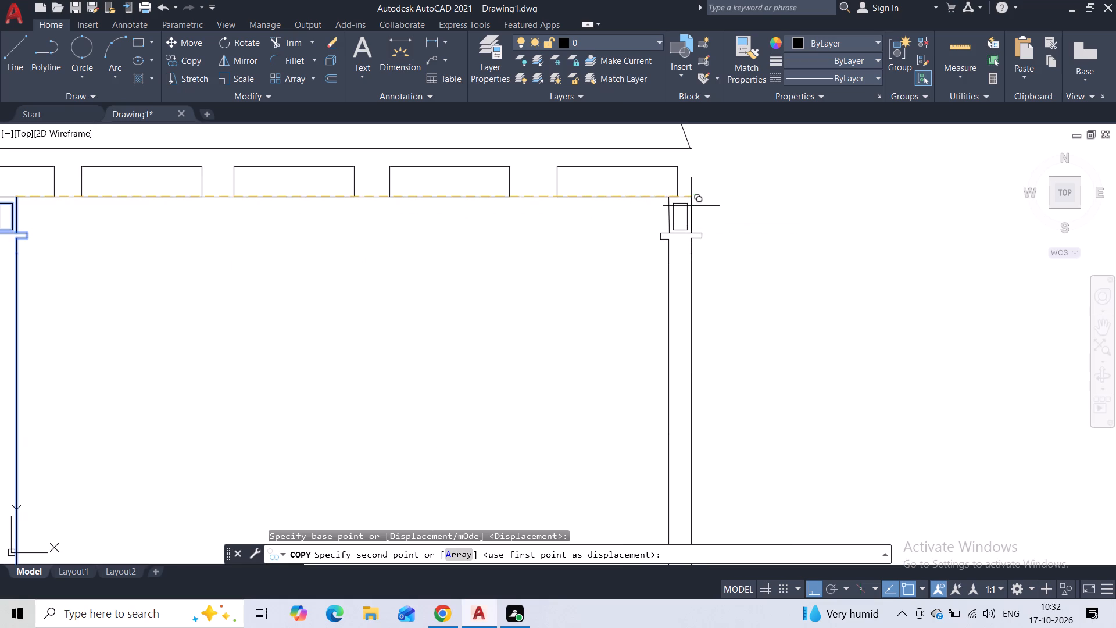
left_click(691, 203)
key("Escape")
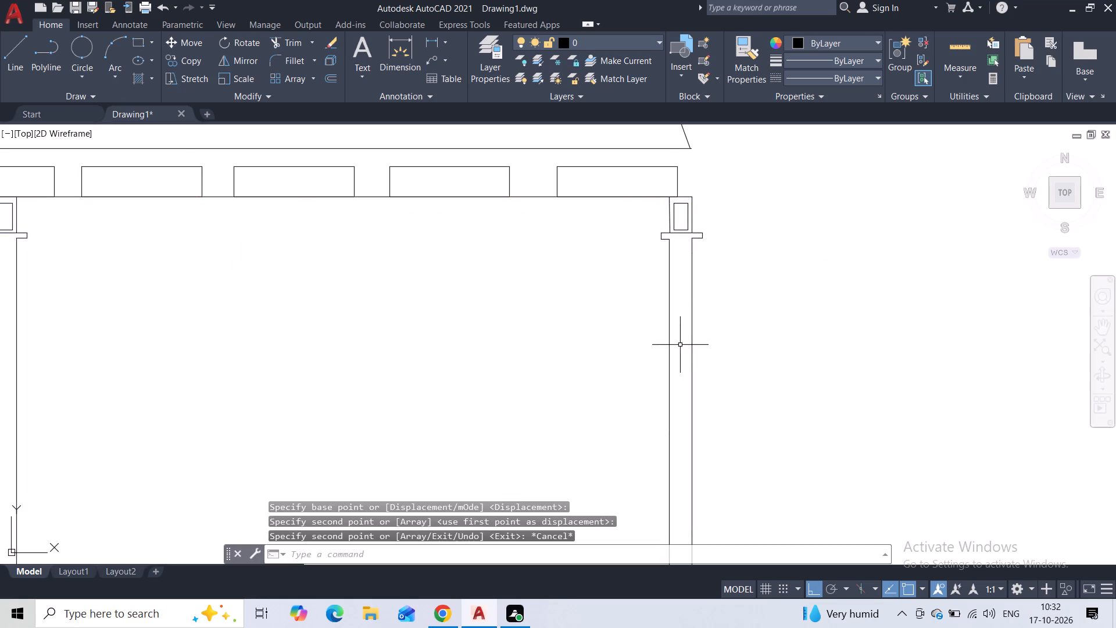
Draw a short horizontal line outward from the canopy's lower far corner, extending its bottom edge beyond the copied post.
scroll(706, 306, "down", 2)
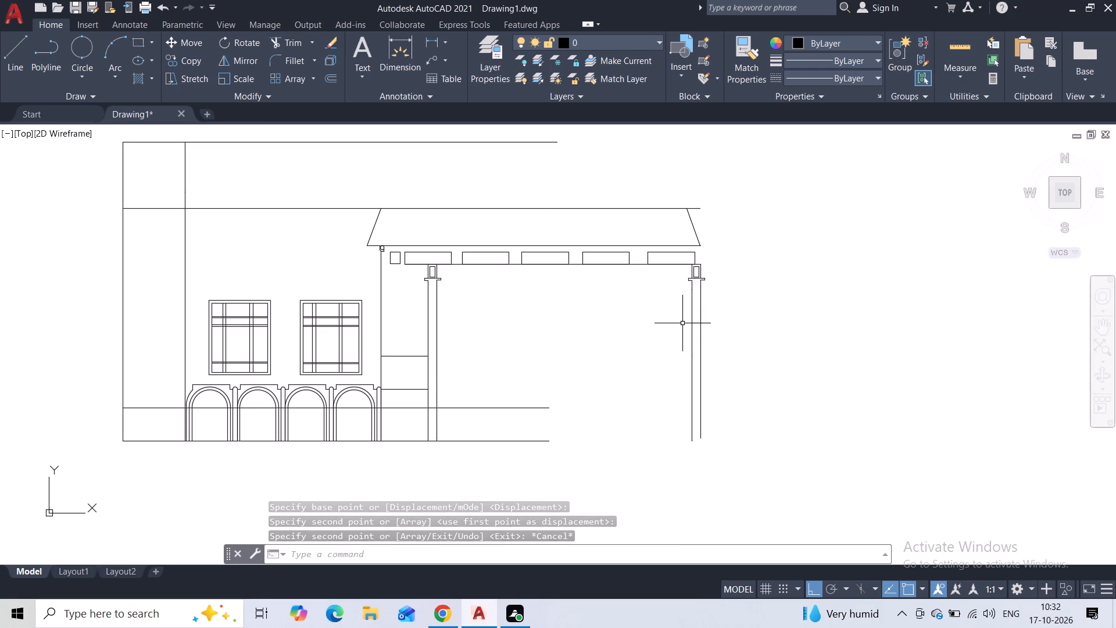
left_click(699, 226)
left_click(686, 230)
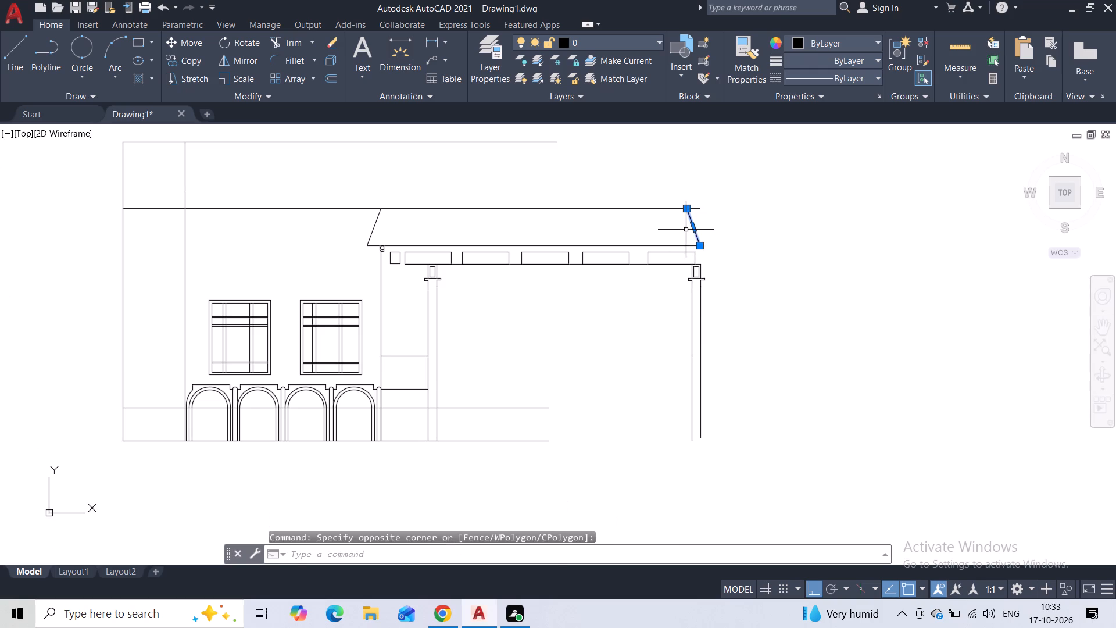
left_click(21, 56)
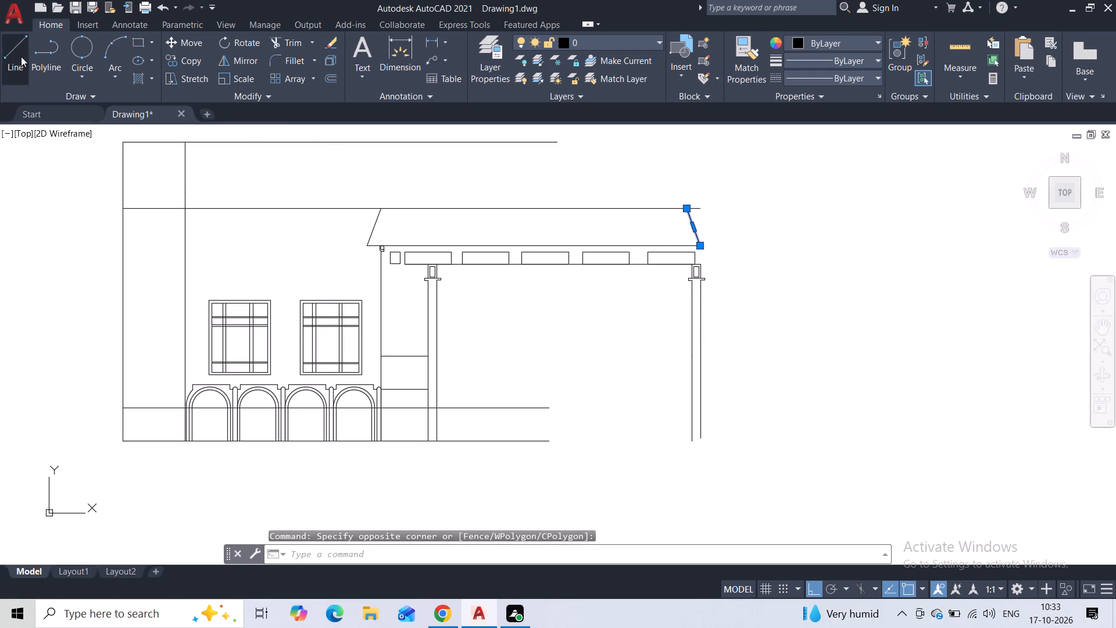
left_click(697, 246)
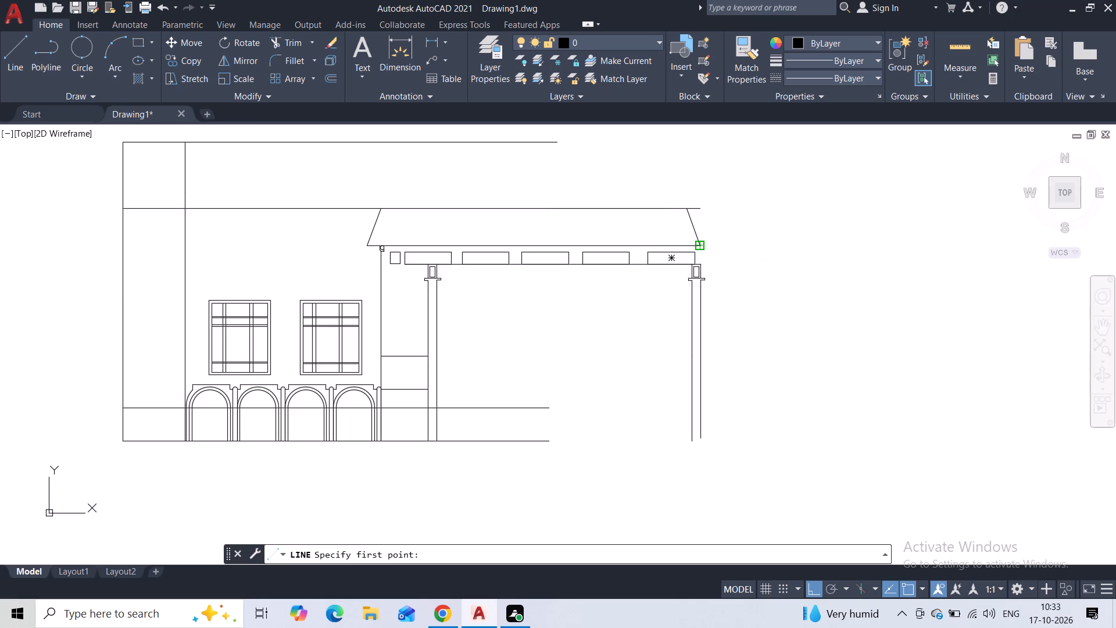
left_click(725, 249)
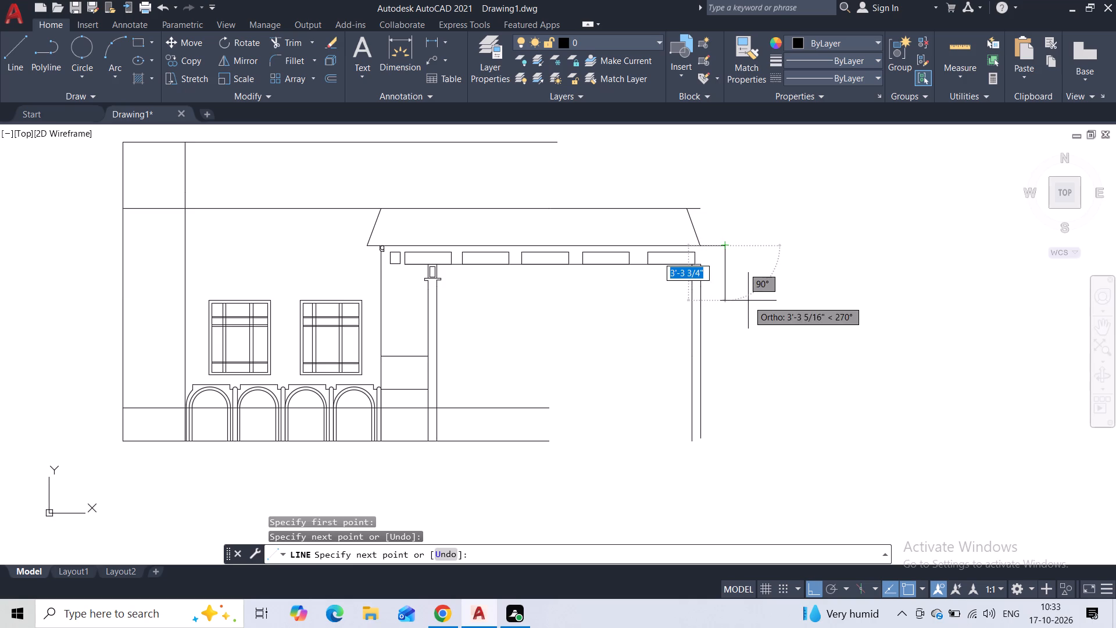
key("Escape")
Move the canopy's far slanted edge outward from its lower endpoint to the end of the extended bottom edge.
left_click(698, 227)
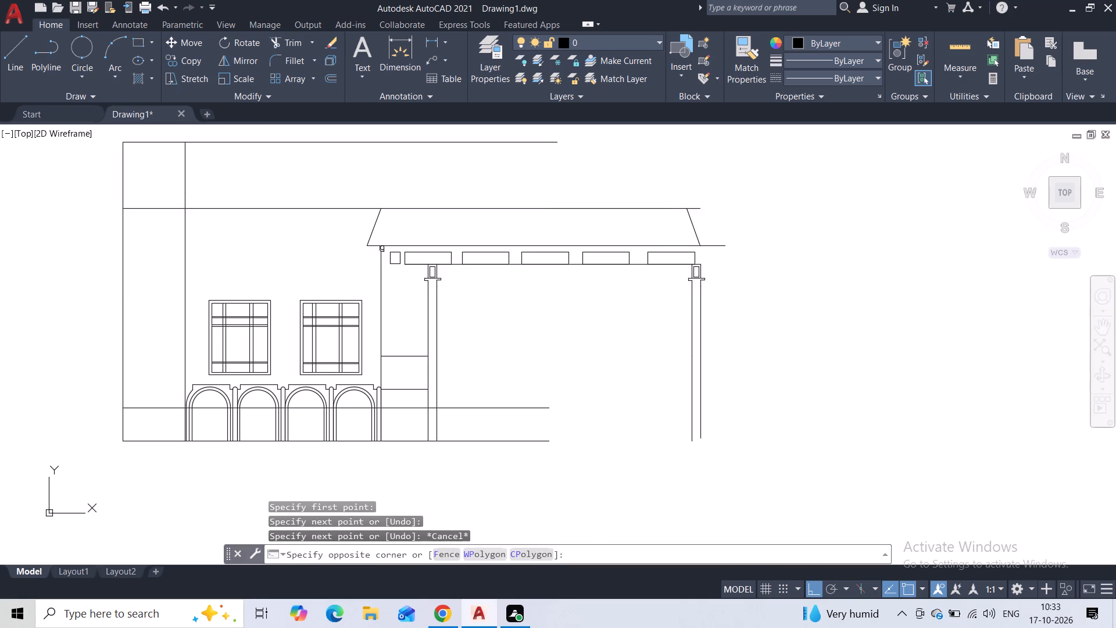
left_click(690, 233)
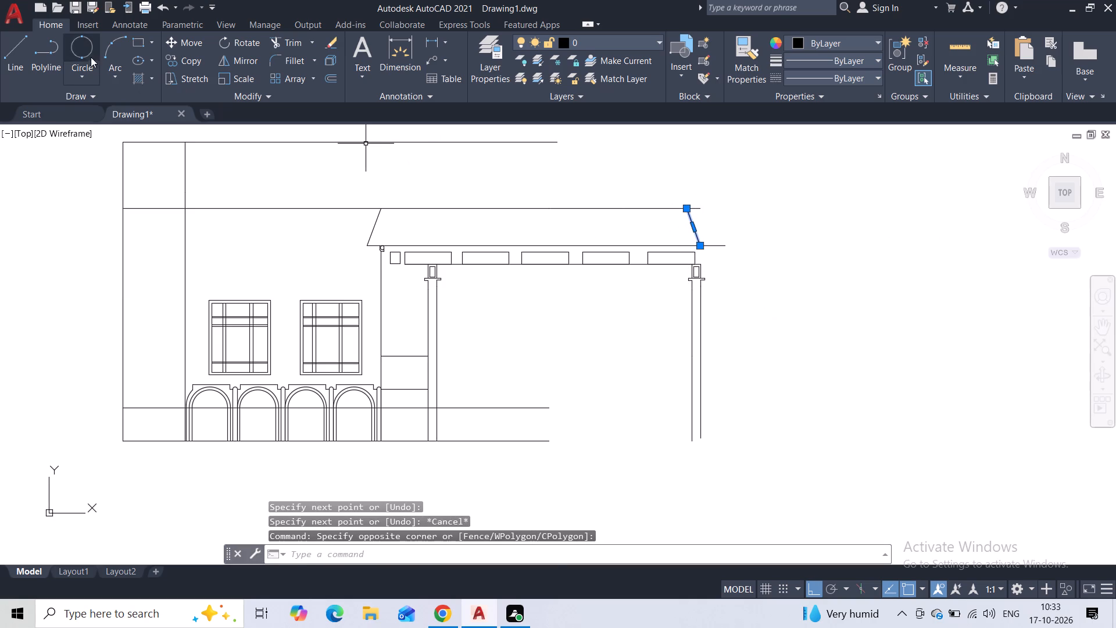
left_click(187, 48)
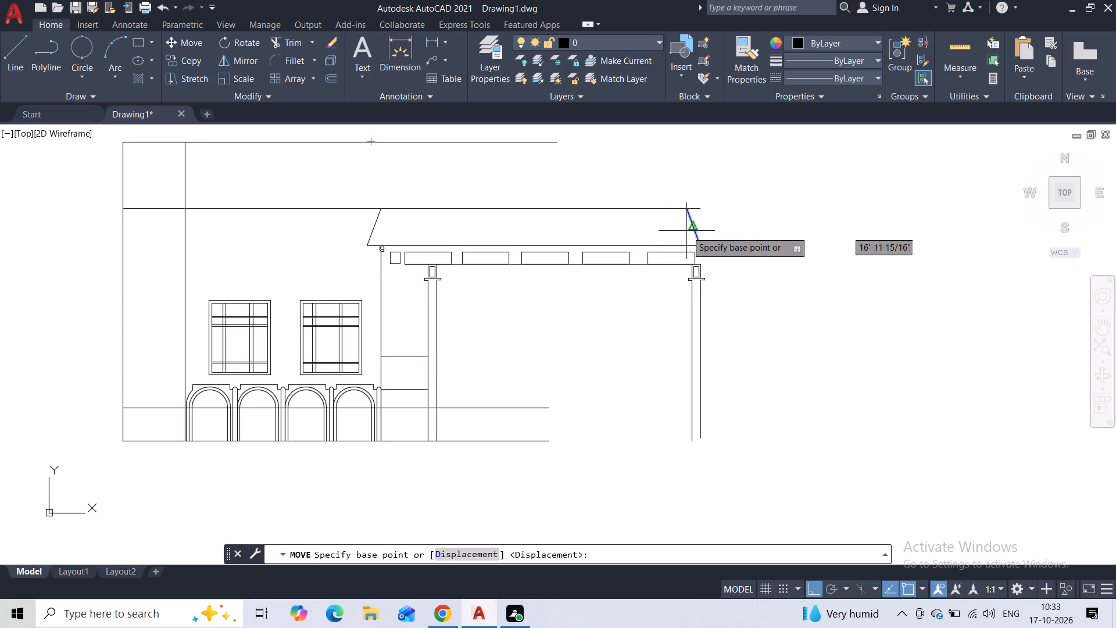
scroll(686, 231, "up", 3)
left_click_drag(733, 290, 741, 288)
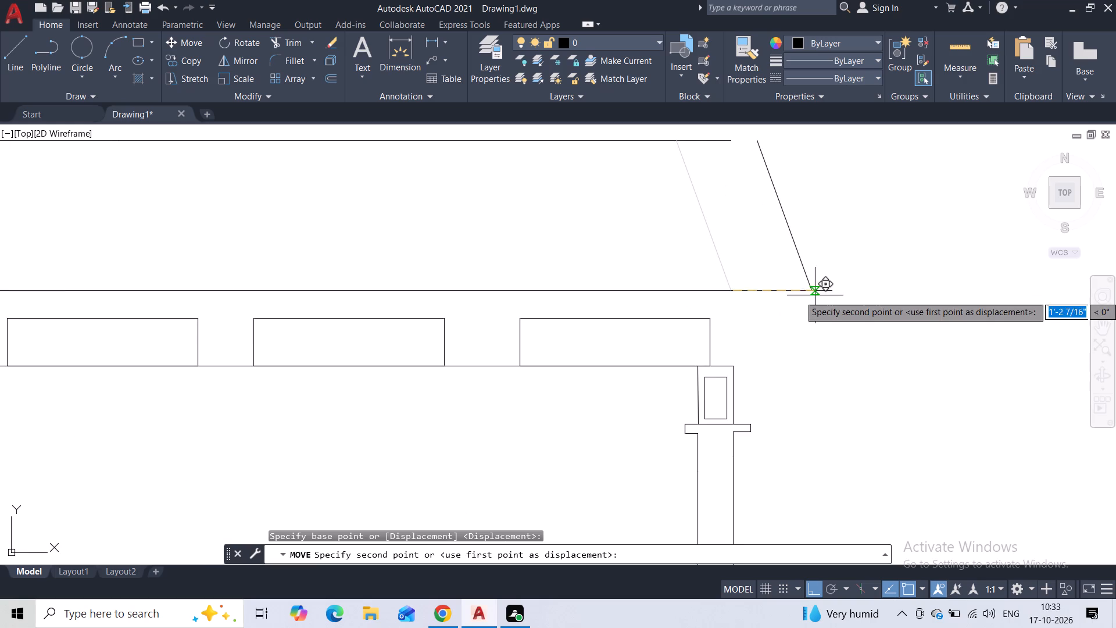
left_click(831, 297)
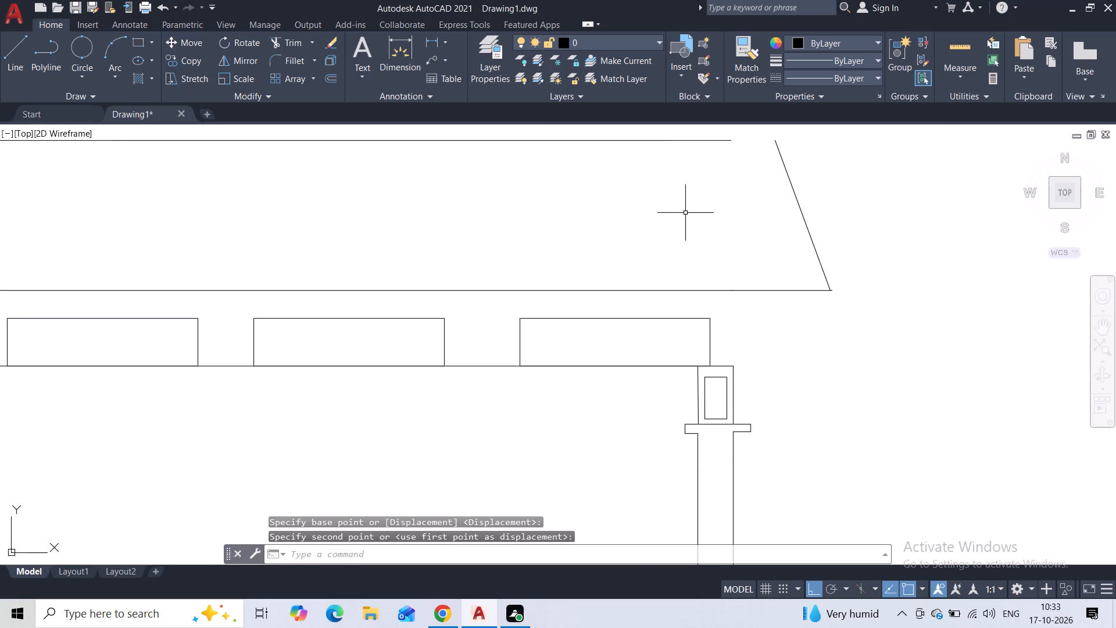
Draw a horizontal line closing the gap between the canopy's top edge and the top of its far slanted edge.
middle_click_drag(681, 221, 644, 261)
scroll(644, 261, "down", 2)
left_click(20, 49)
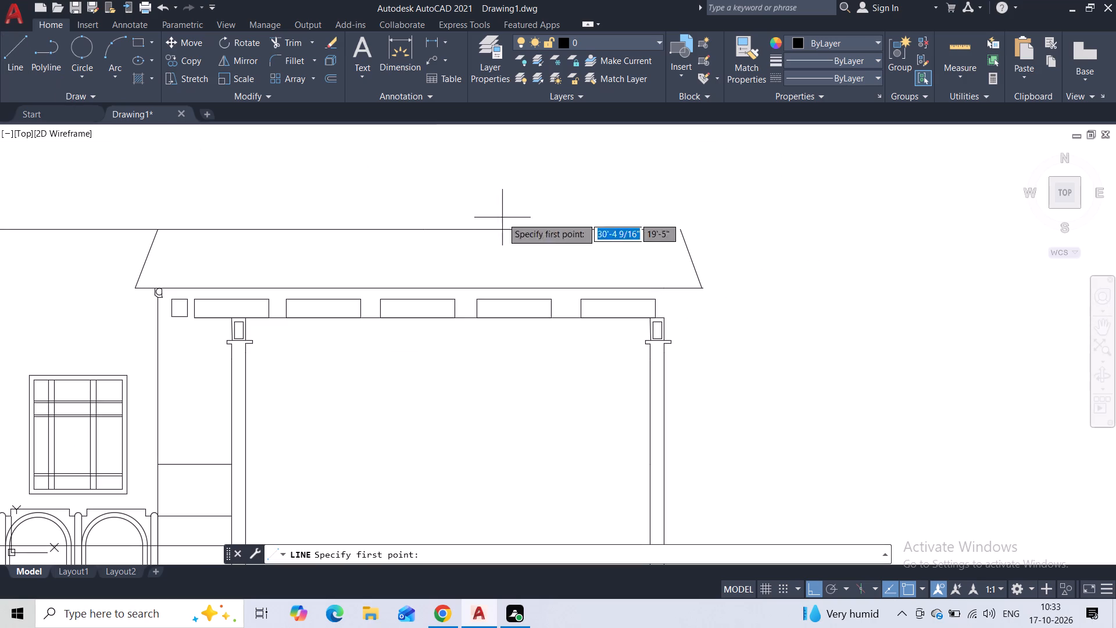
left_click(659, 234)
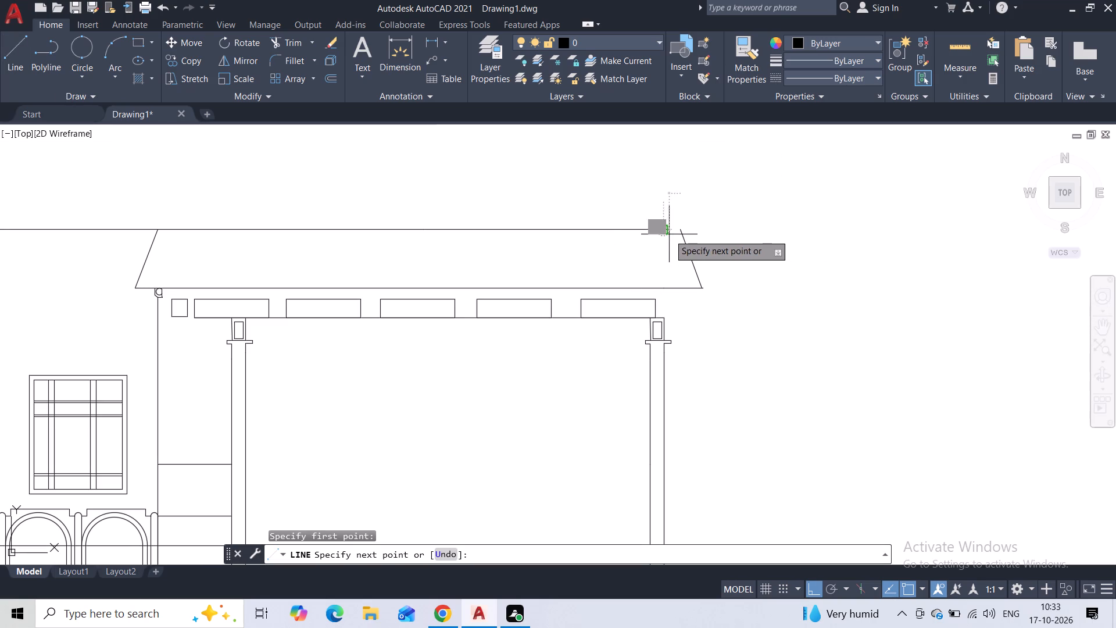
left_click(678, 234)
key("Escape")
Copy the small square at the near end of the rectangle row horizontally to just beyond the last rectangle.
scroll(712, 224, "down", 1)
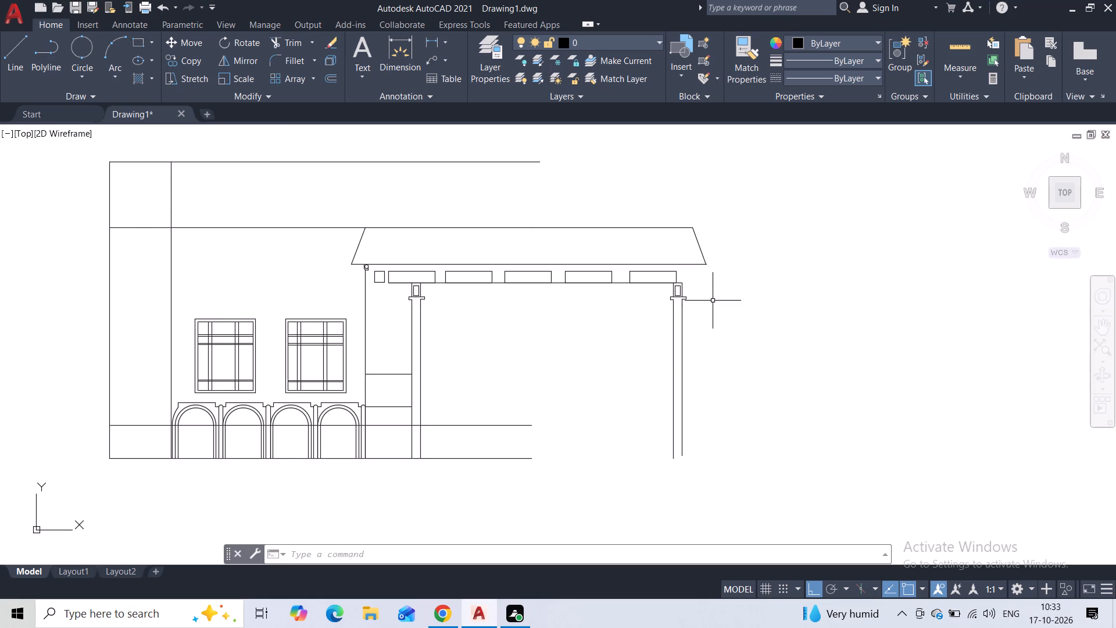
scroll(711, 301, "up", 1)
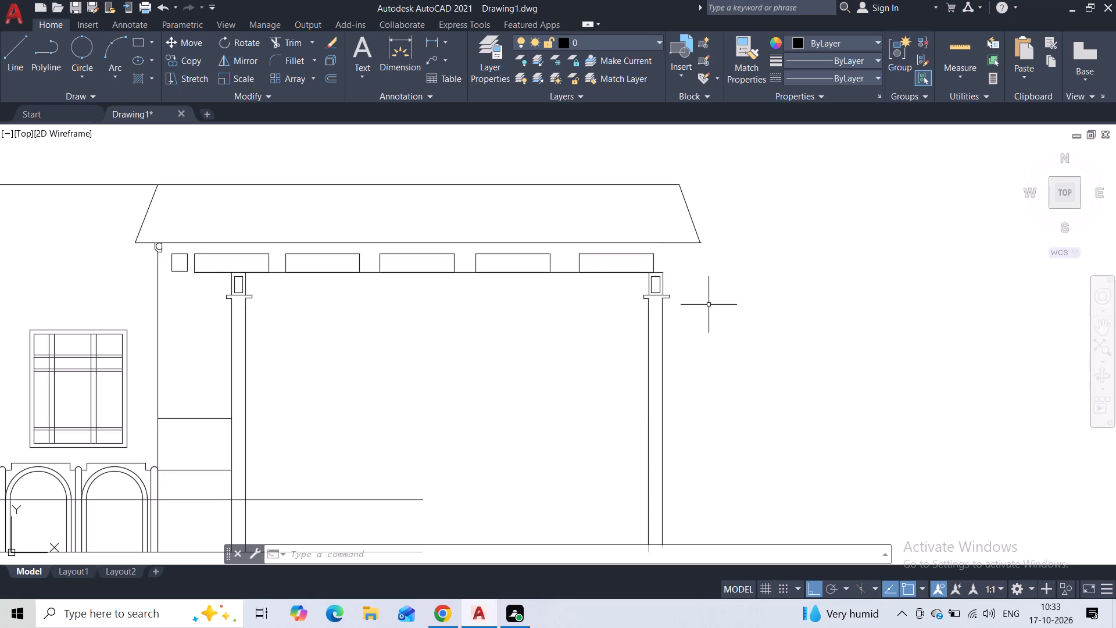
left_click(187, 249)
left_click(180, 274)
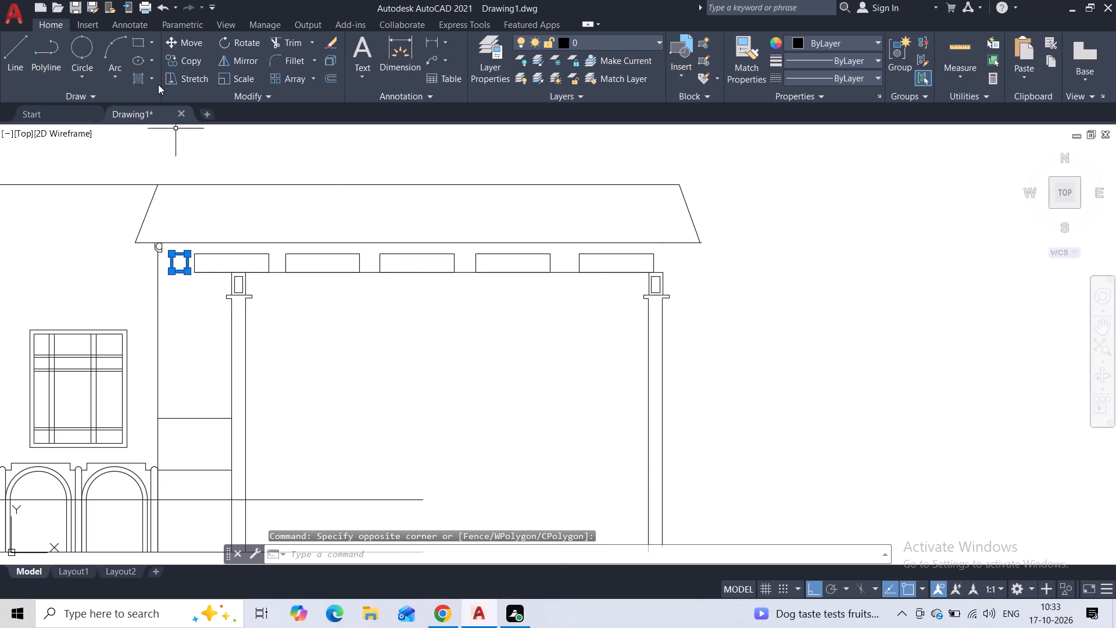
left_click(176, 54)
left_click(180, 263)
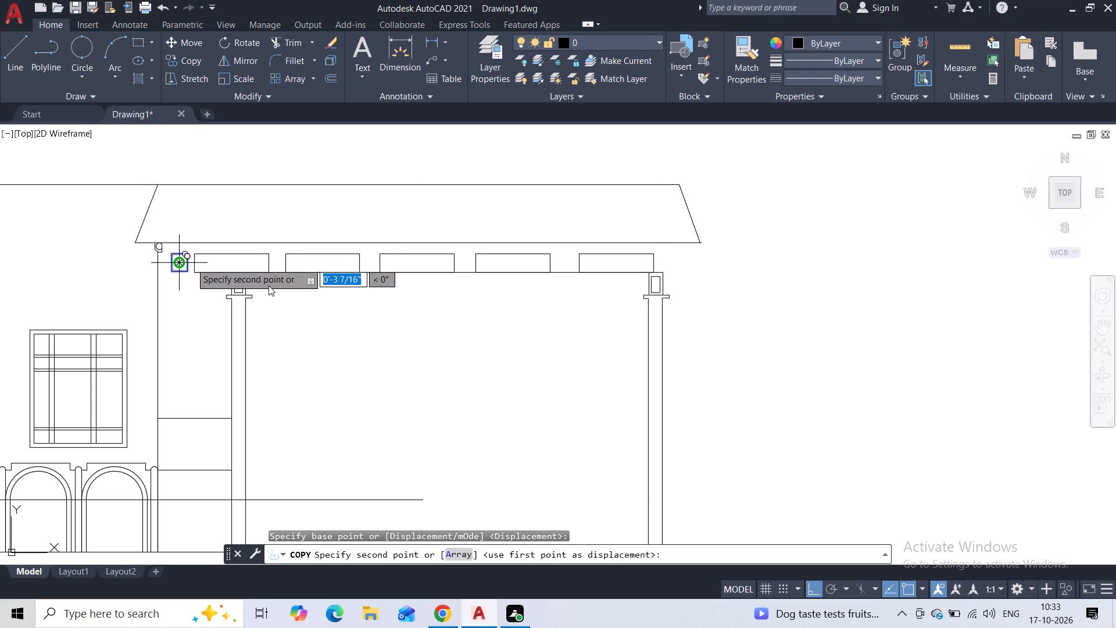
left_click(677, 317)
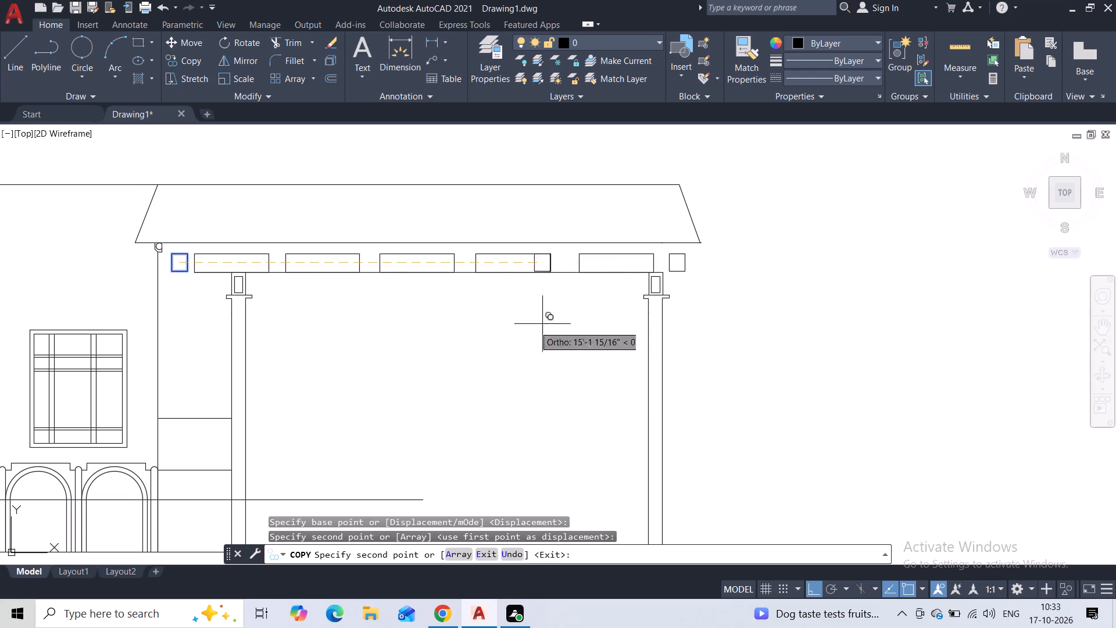
key("Escape")
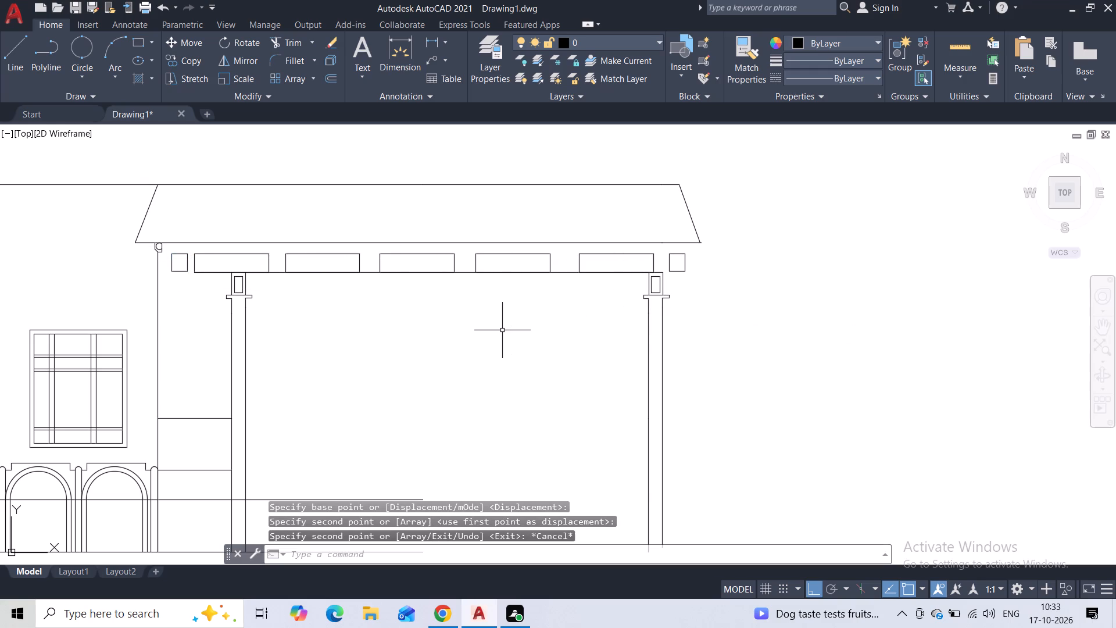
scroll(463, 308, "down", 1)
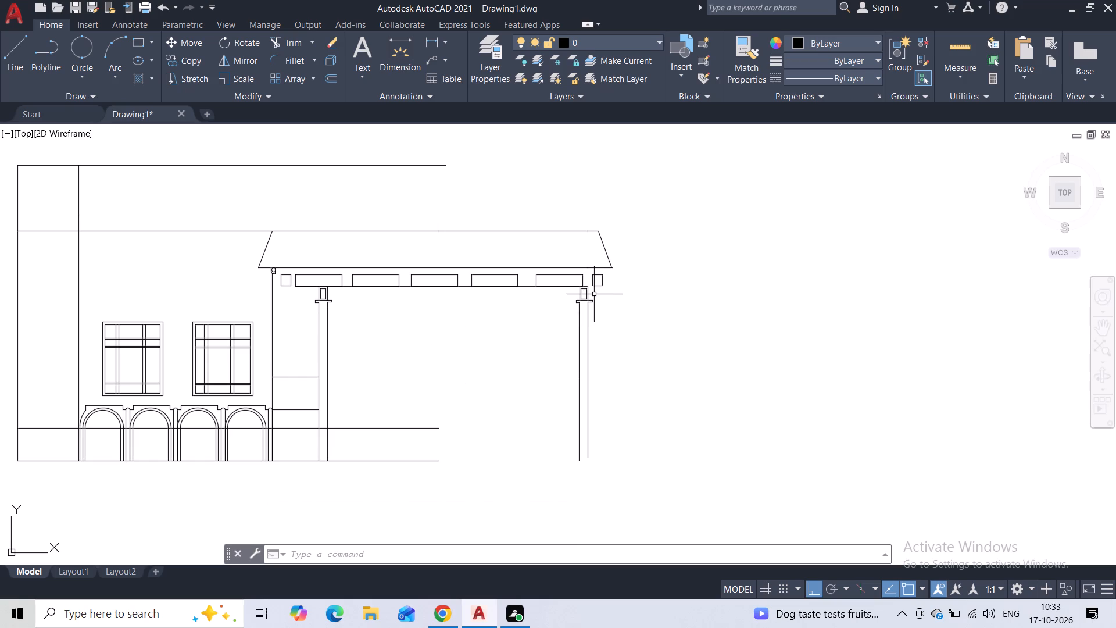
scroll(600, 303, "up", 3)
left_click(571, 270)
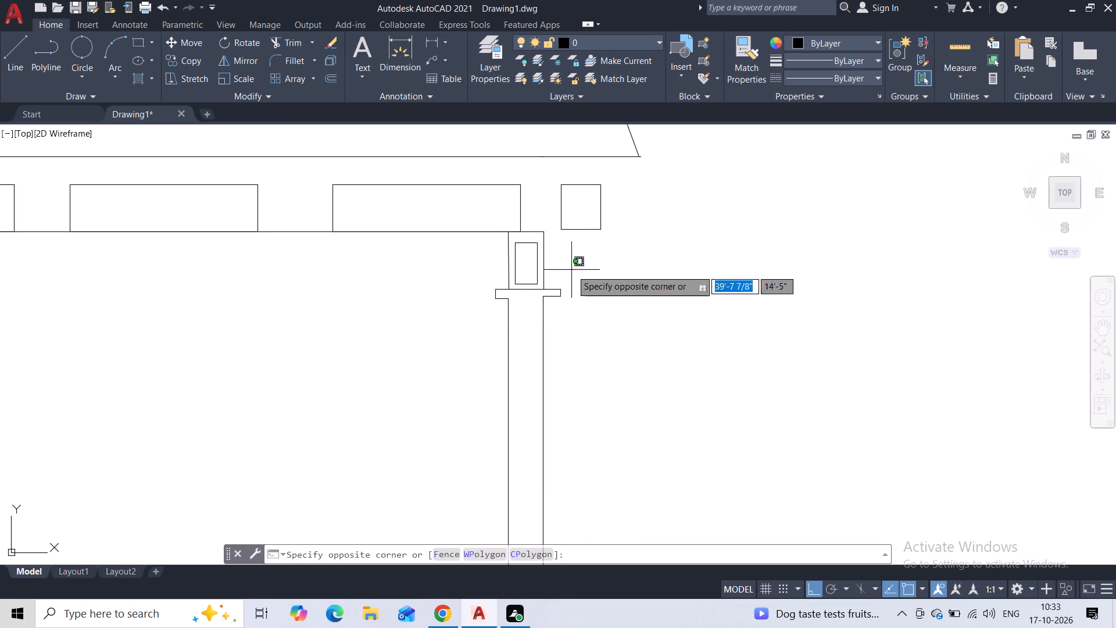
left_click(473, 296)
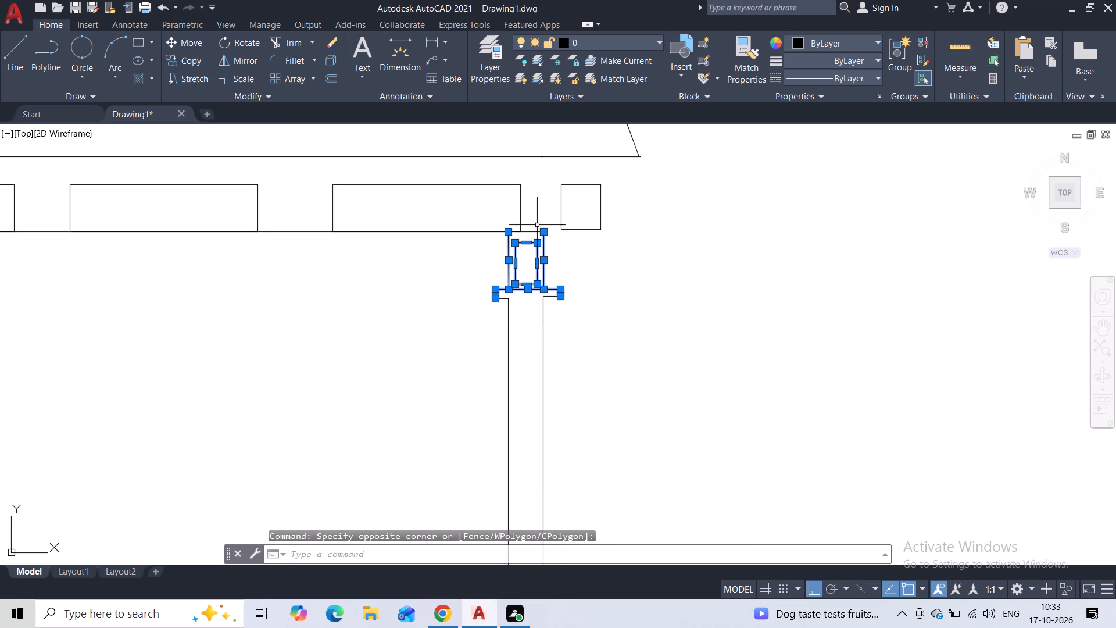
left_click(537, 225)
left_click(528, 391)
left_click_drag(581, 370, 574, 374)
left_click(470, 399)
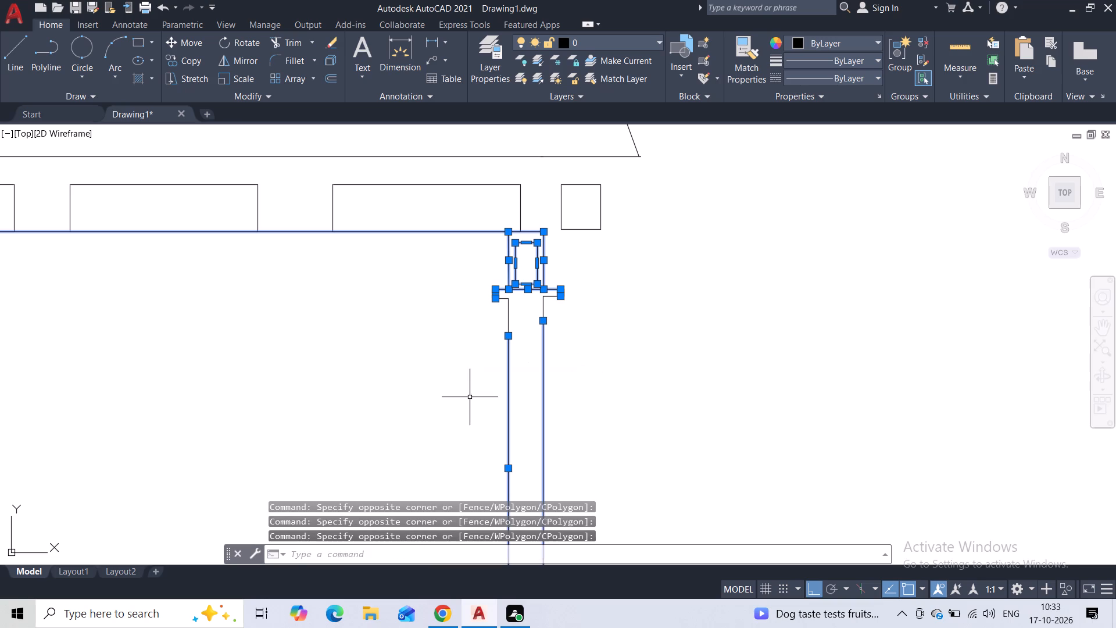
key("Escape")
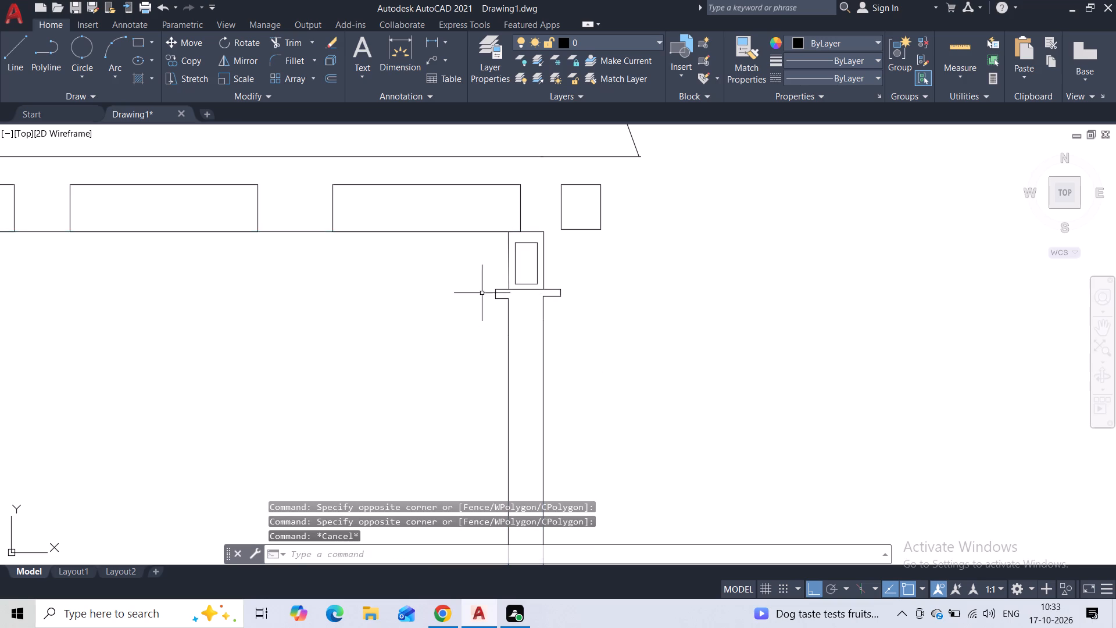
Move the far capped post inward from its top outer corner to align with the last rectangle's outer lower corner.
left_click(555, 248)
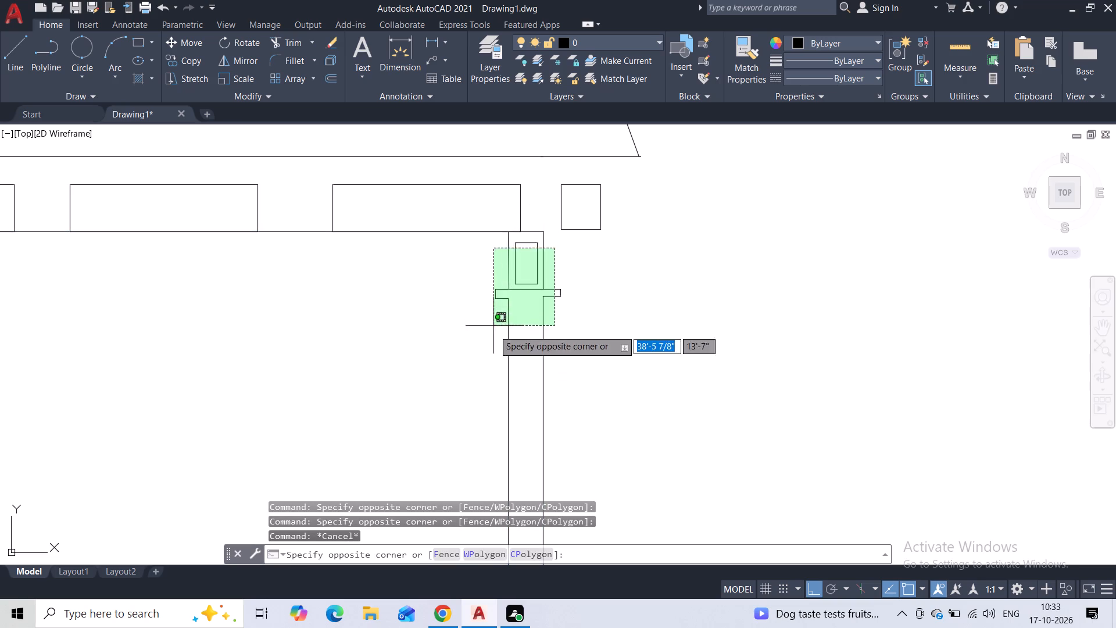
left_click(491, 356)
scroll(492, 355, "down", 3)
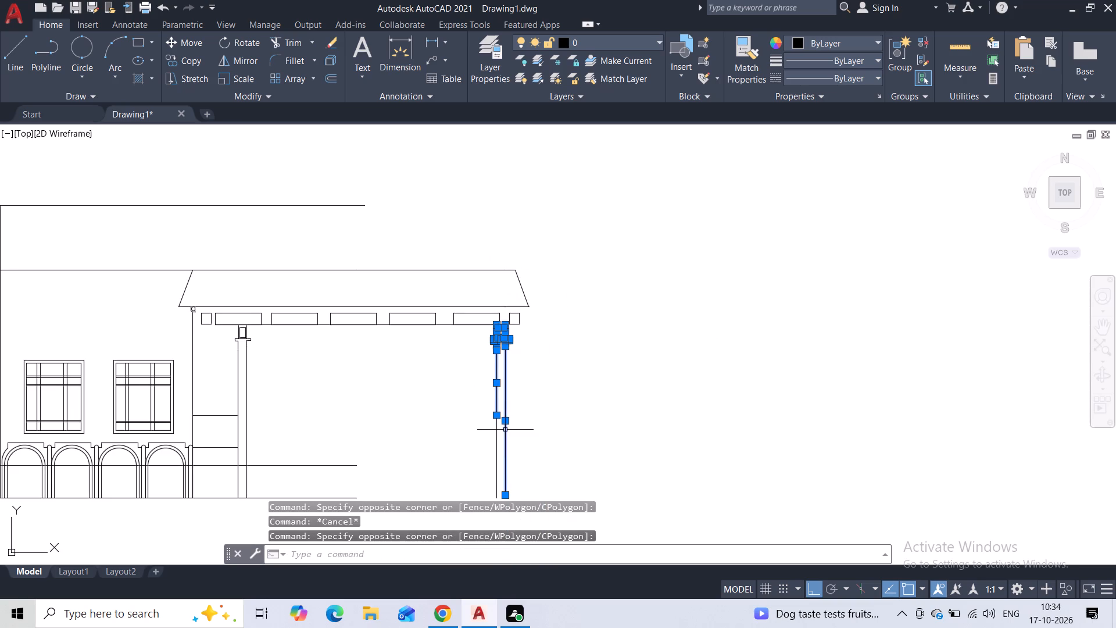
left_click(503, 431)
left_click(489, 441)
scroll(500, 359, "up", 4)
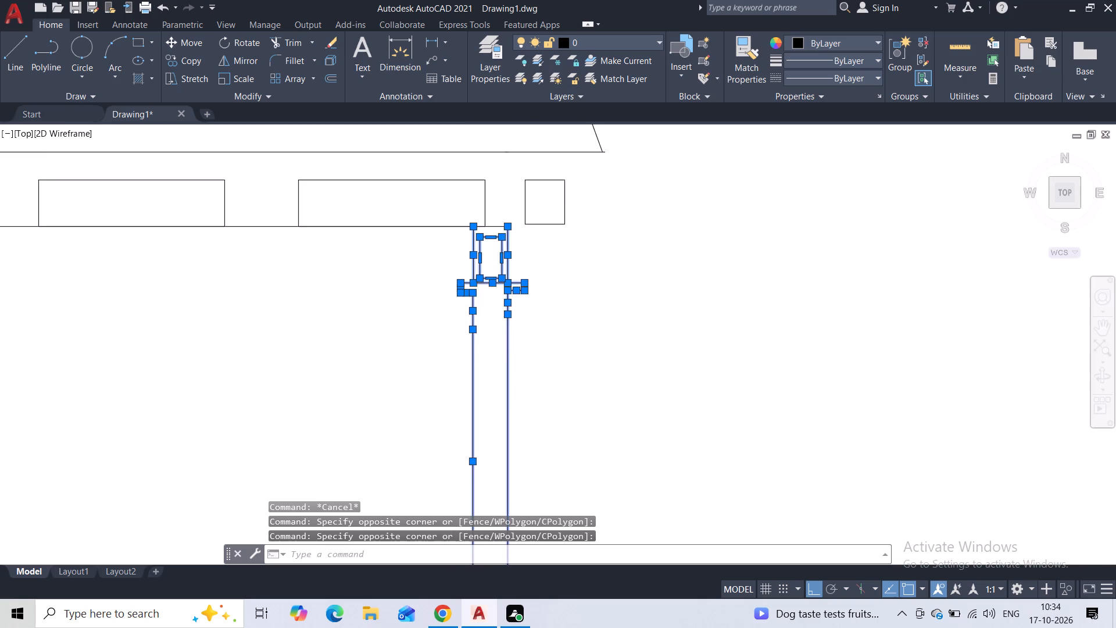
middle_click_drag(376, 224, 324, 295)
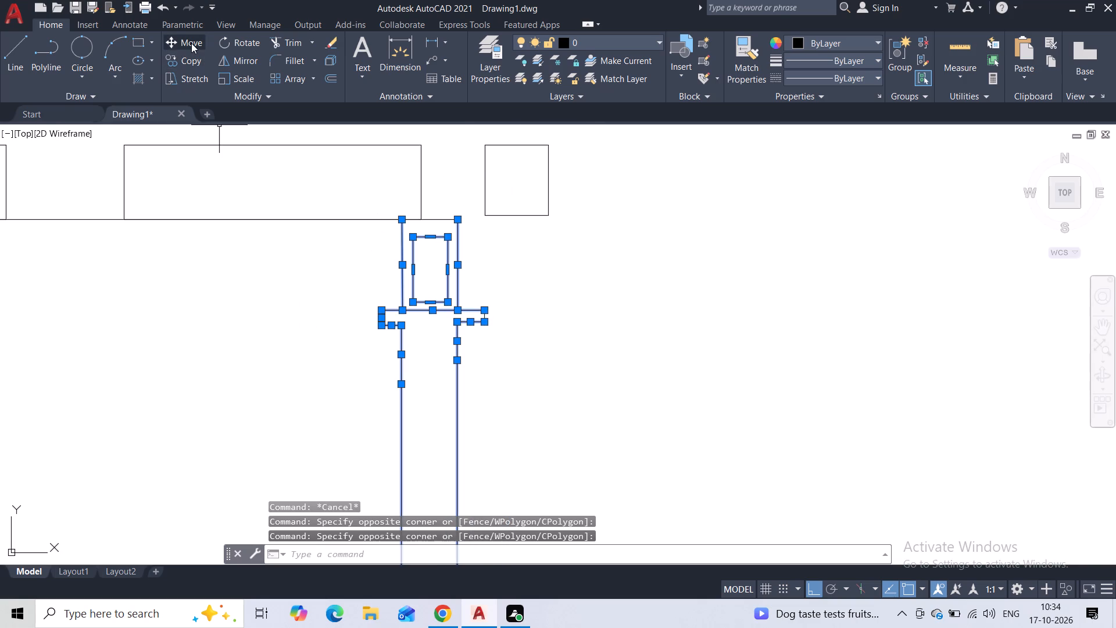
left_click(189, 47)
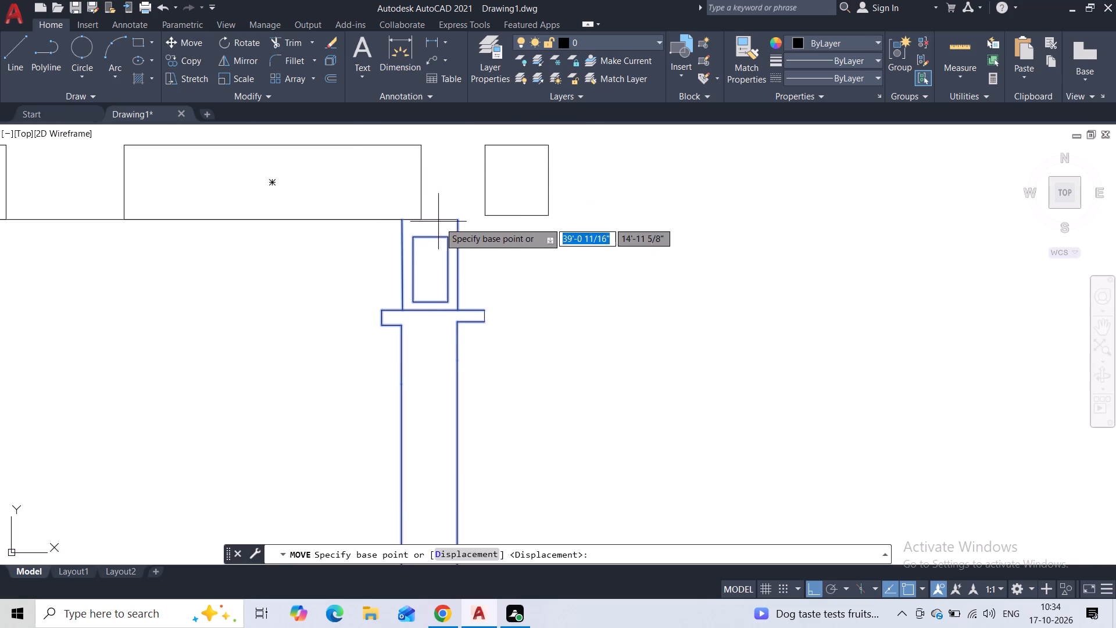
left_click(455, 223)
left_click(421, 227)
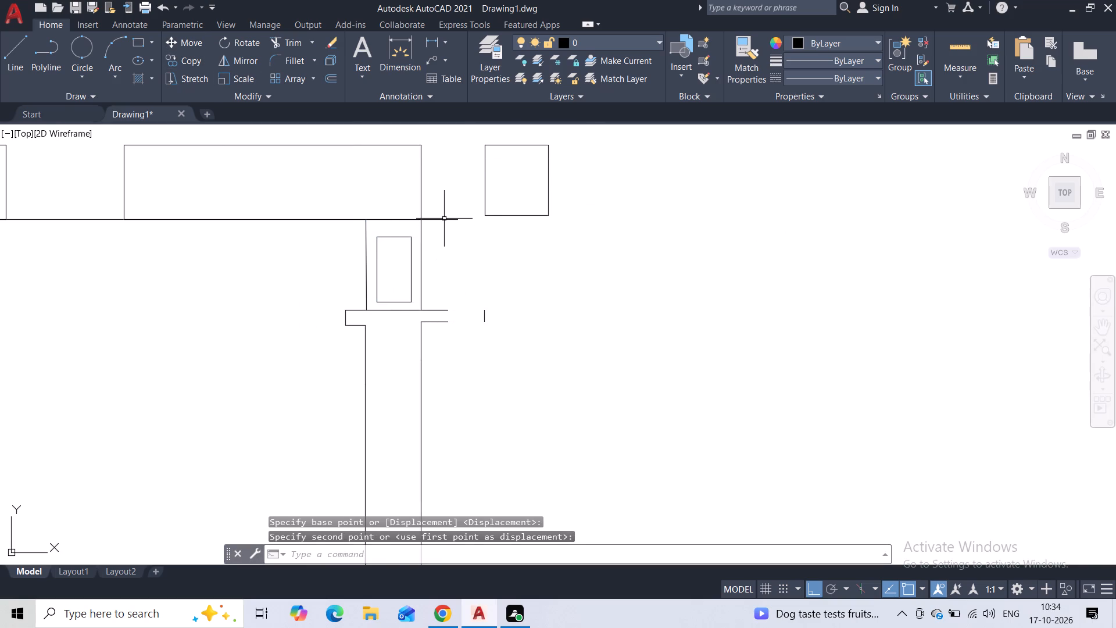
key("Escape")
Draw a short vertical line closing the open outer end of the far post's cap.
scroll(455, 256, "down", 1)
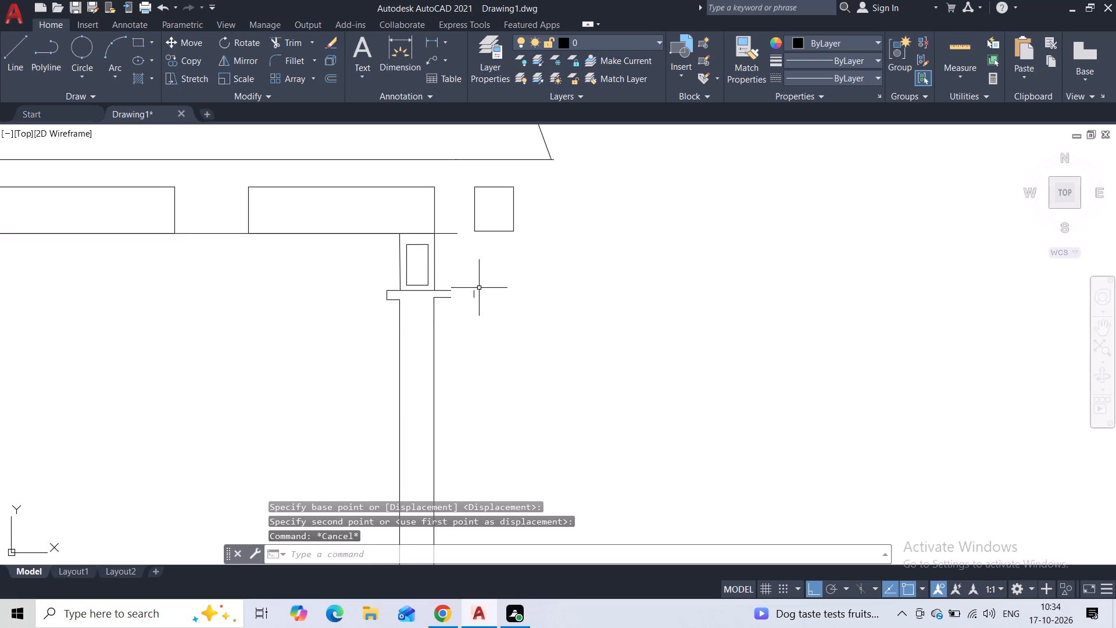
scroll(452, 293, "up", 2)
left_click(5, 66)
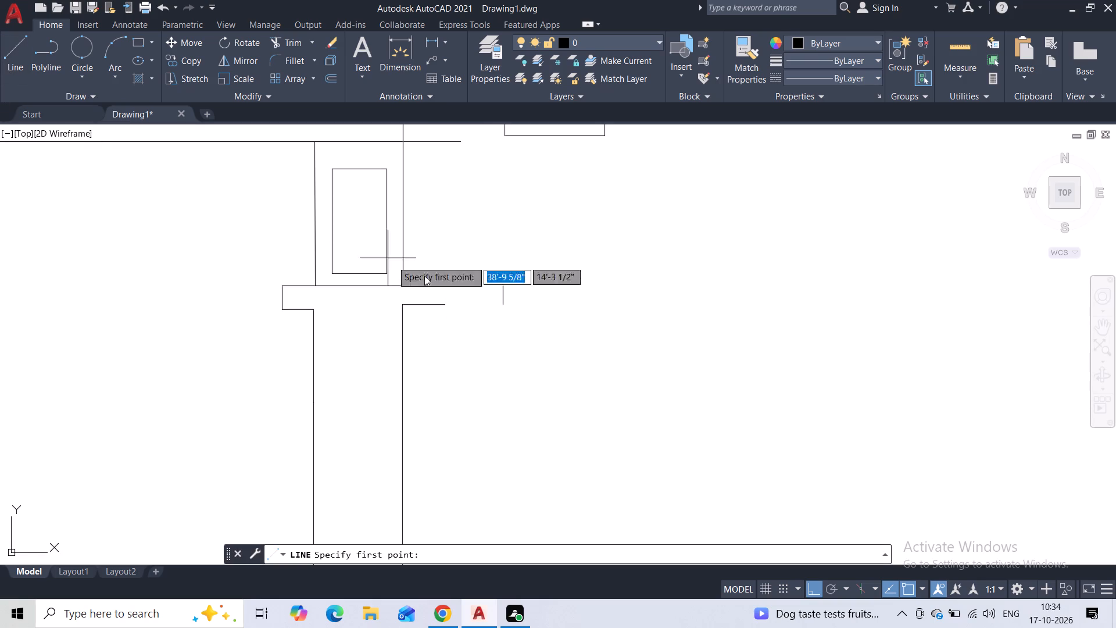
left_click(446, 291)
left_click(445, 299)
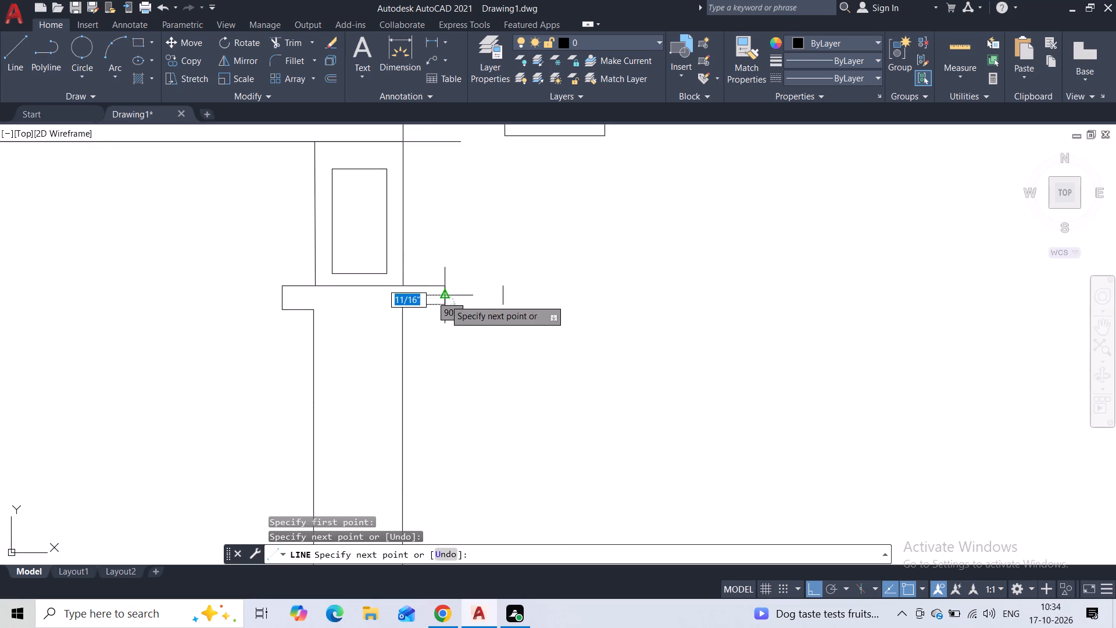
key("Escape")
Delete the stray short vertical line left beside the far post's cap.
left_click(518, 268)
left_click(493, 305)
key("Delete")
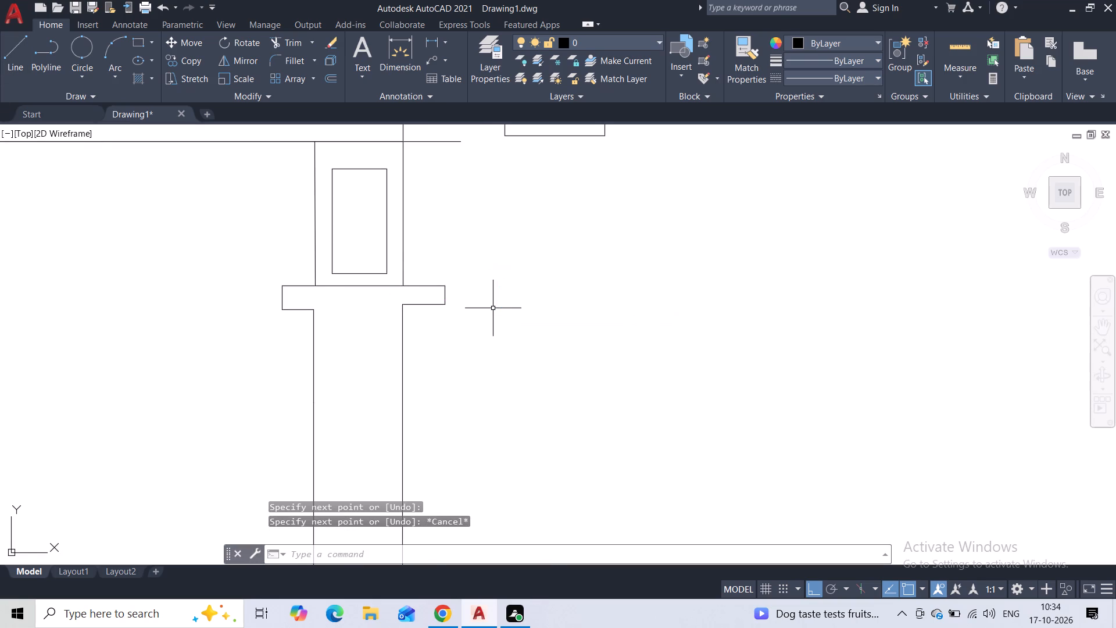
Draw a horizontal line from the near post's inner edge toward the far post, slightly above the ground line.
scroll(496, 304, "down", 2)
scroll(502, 367, "down", 3)
middle_click_drag(510, 391, 520, 297)
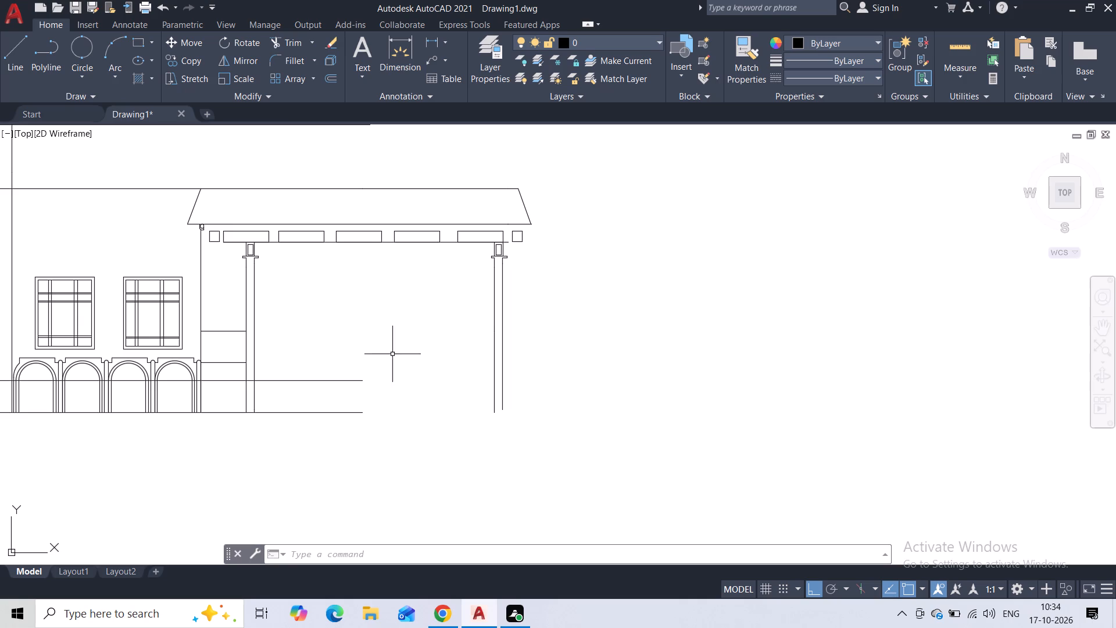
middle_click_drag(339, 398, 452, 333)
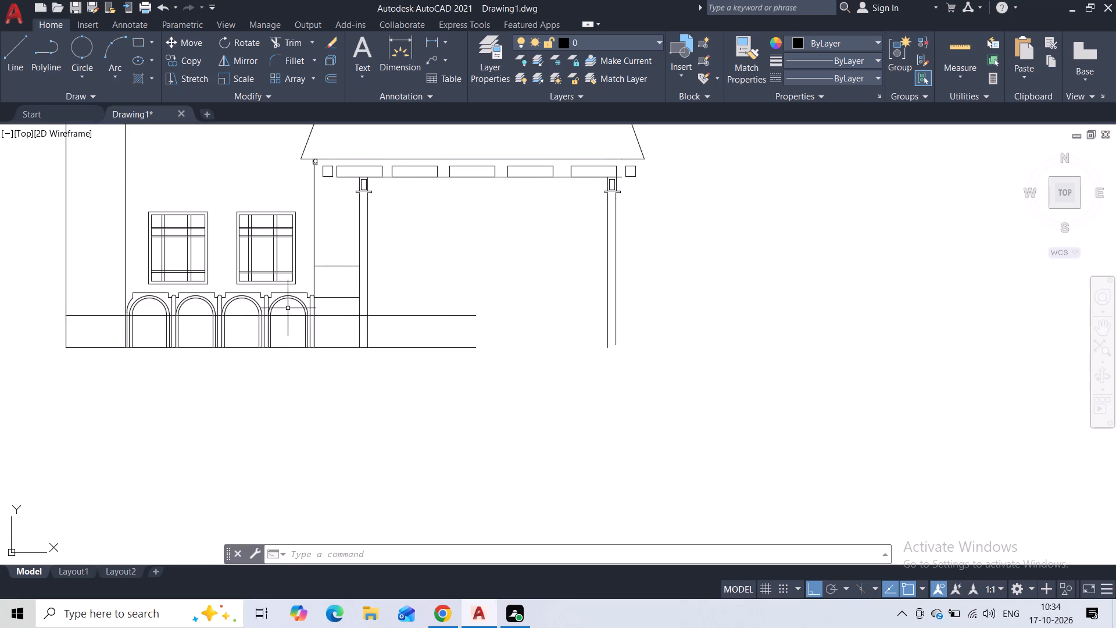
left_click(6, 69)
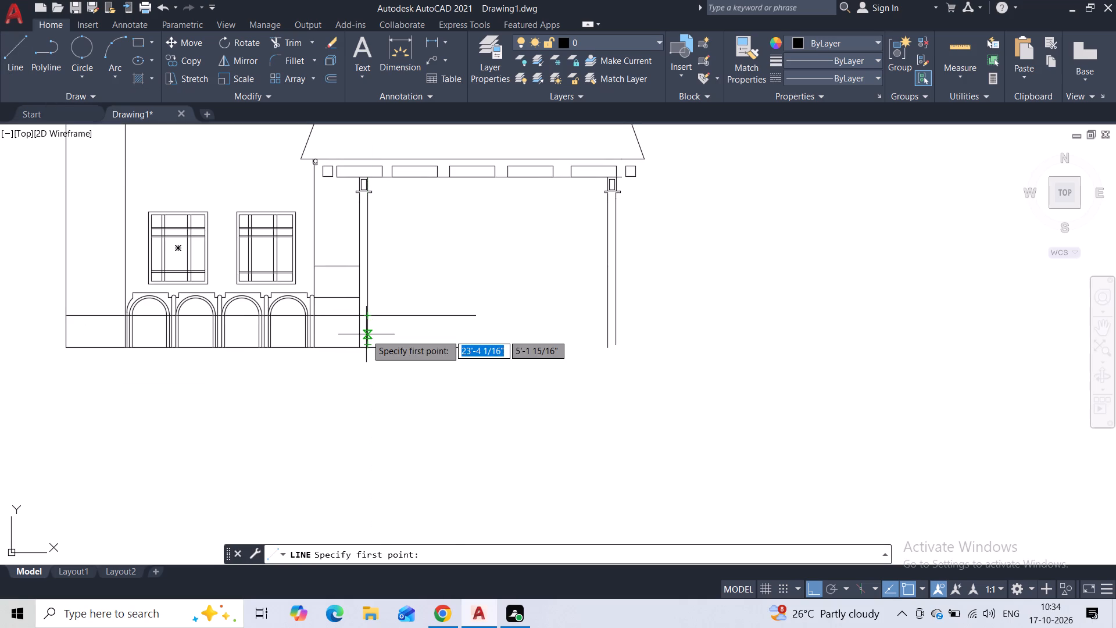
left_click(366, 334)
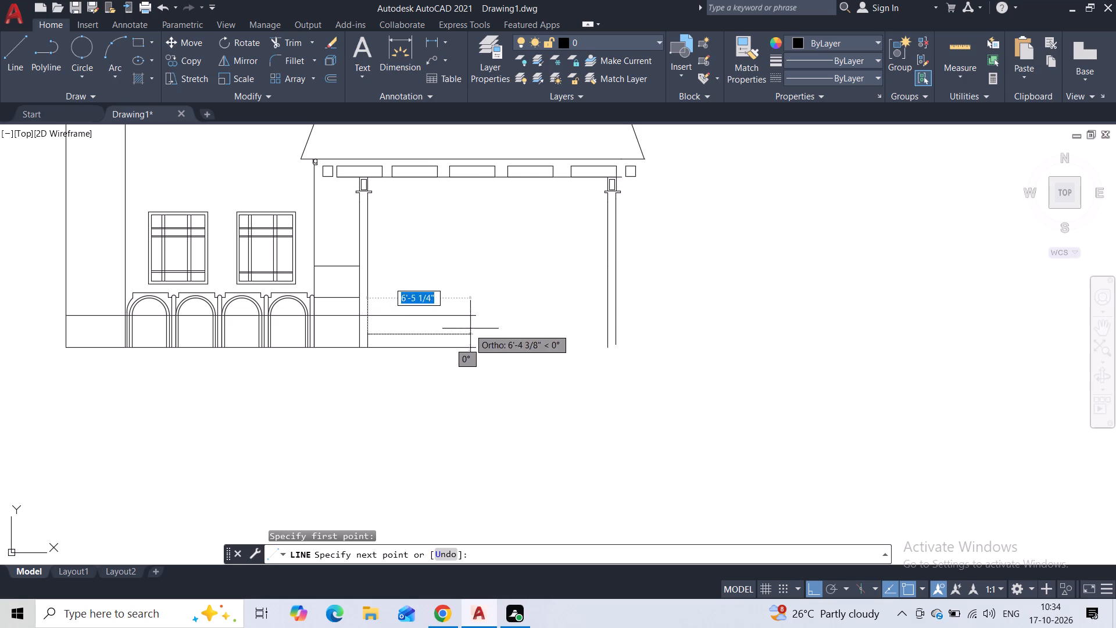
left_click(478, 332)
key("Escape")
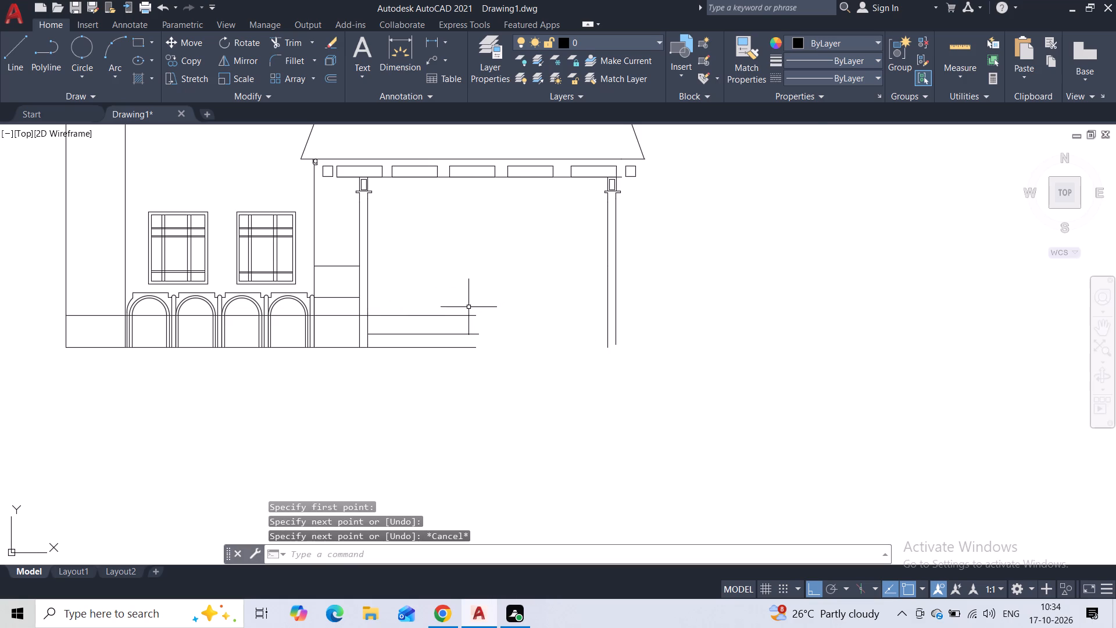
scroll(468, 307, "up", 2)
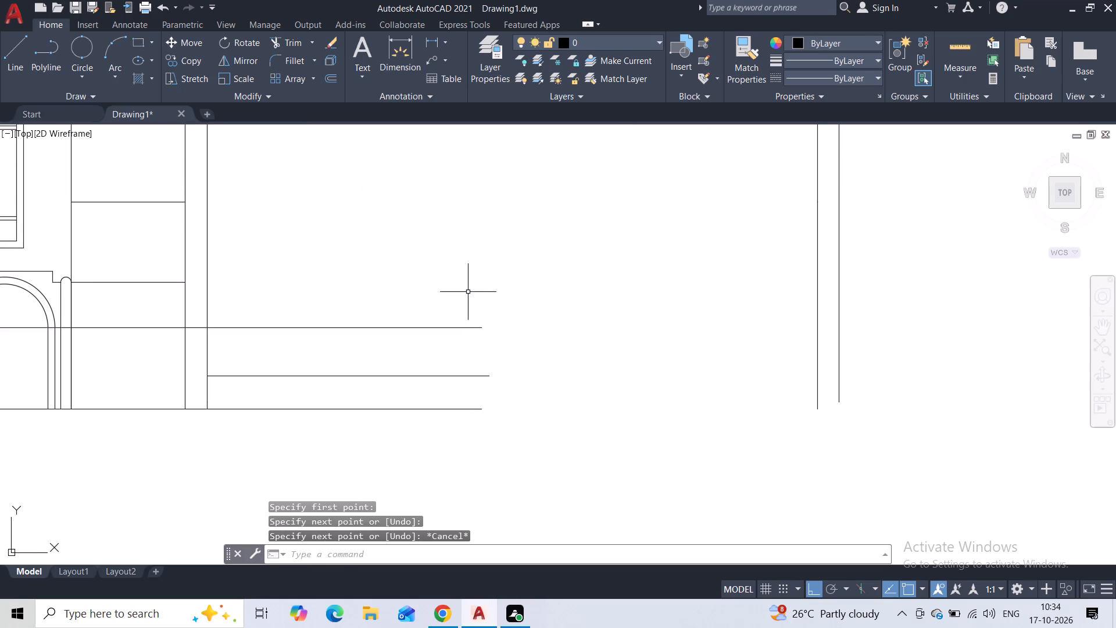
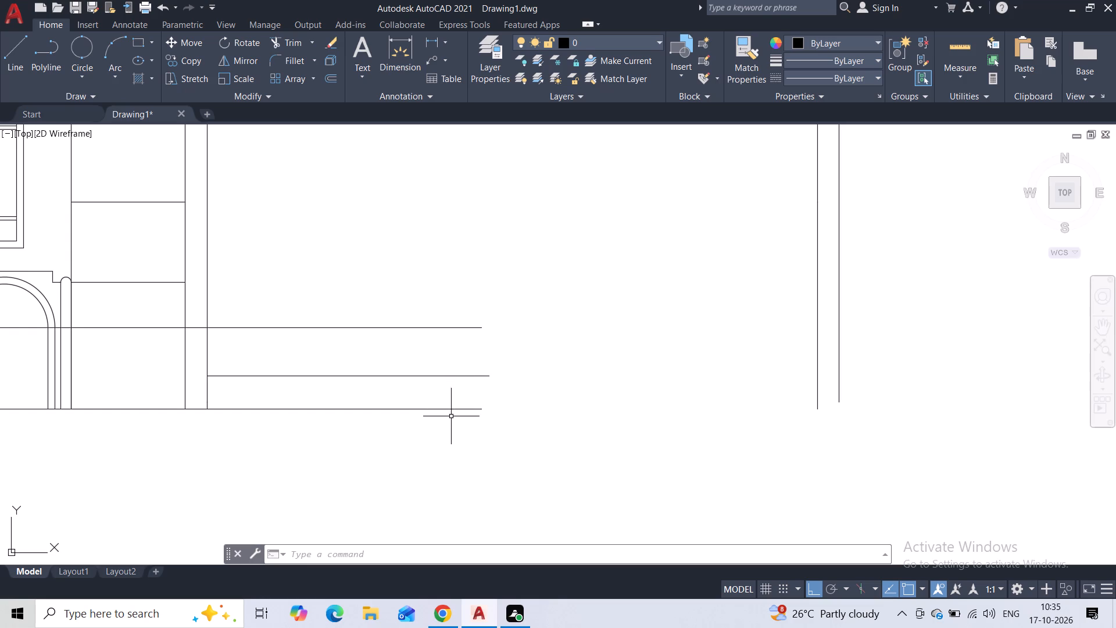
Trim off the part of the ground line that extends past the near post toward the far post.
left_click(280, 39)
left_click_drag(283, 405, 278, 415)
left_click(325, 422)
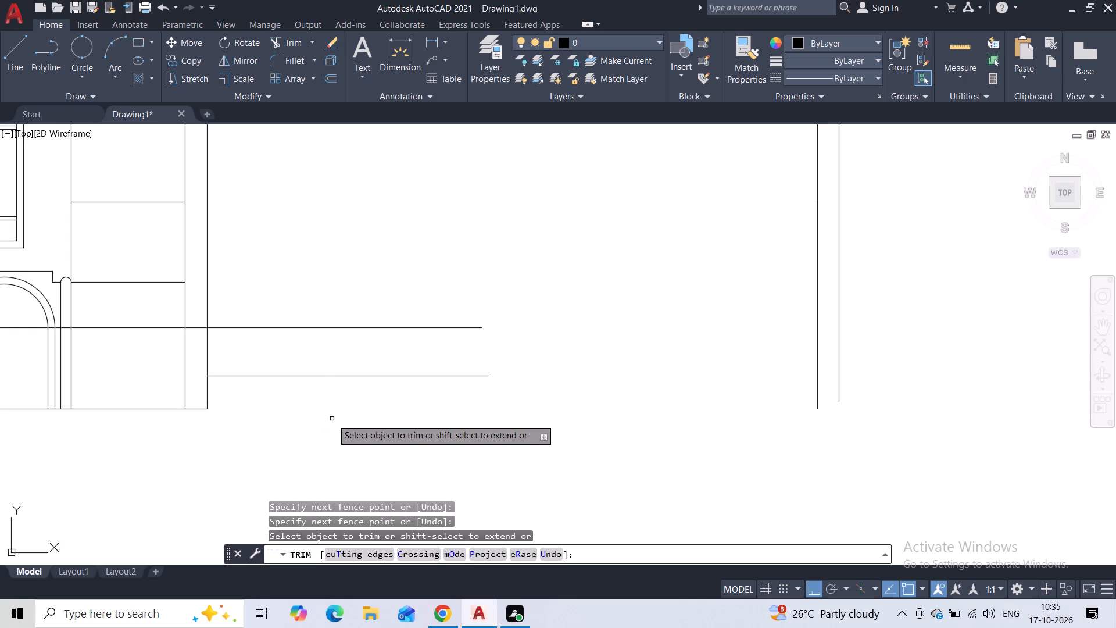
key("Escape")
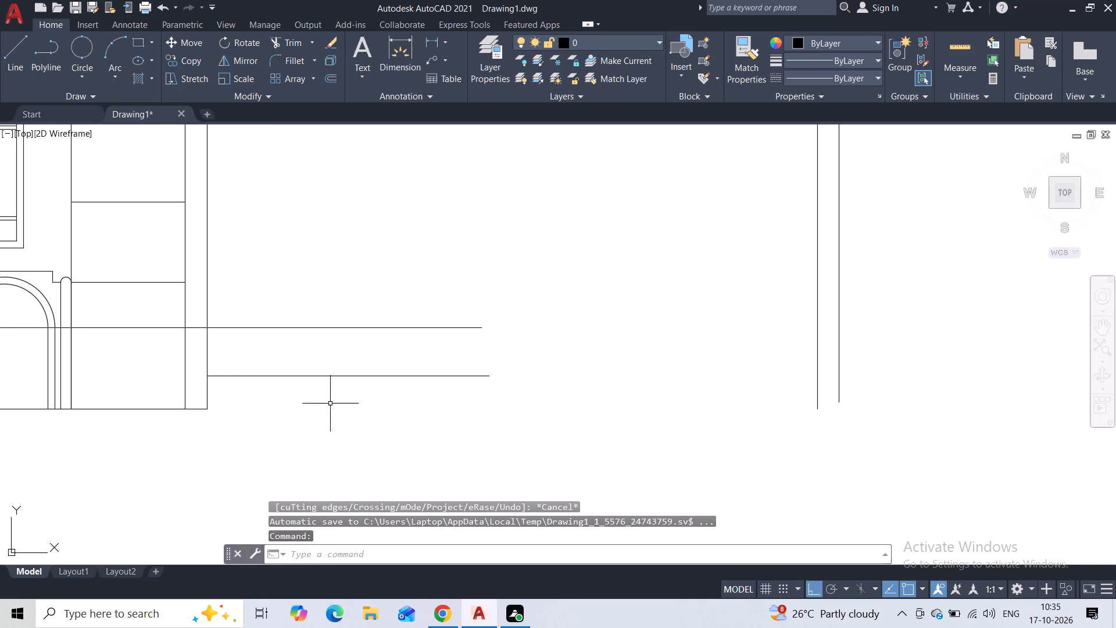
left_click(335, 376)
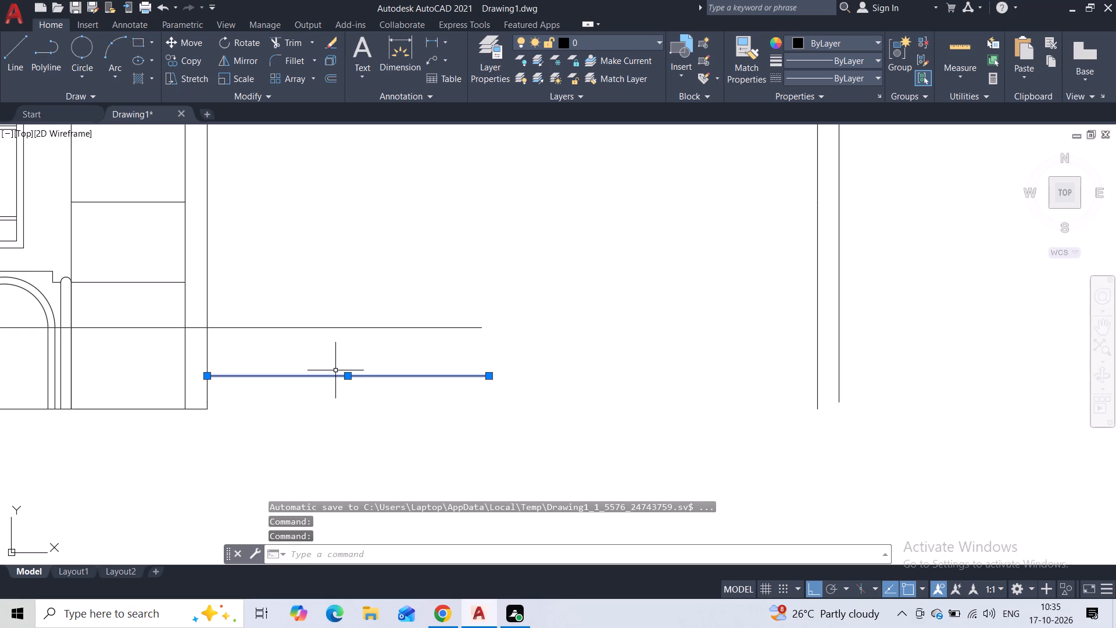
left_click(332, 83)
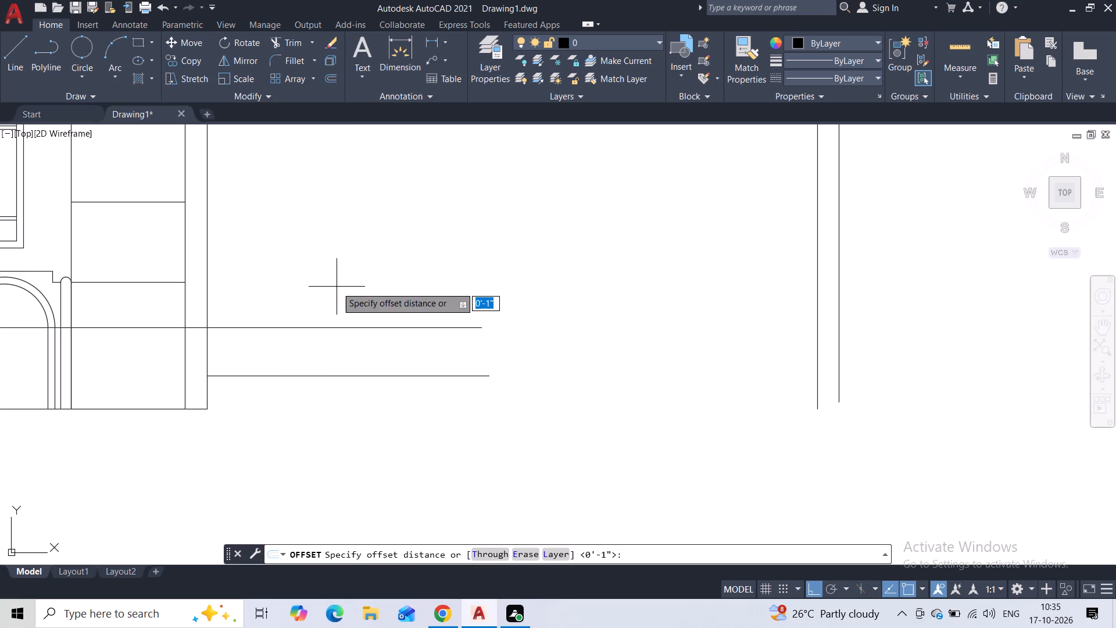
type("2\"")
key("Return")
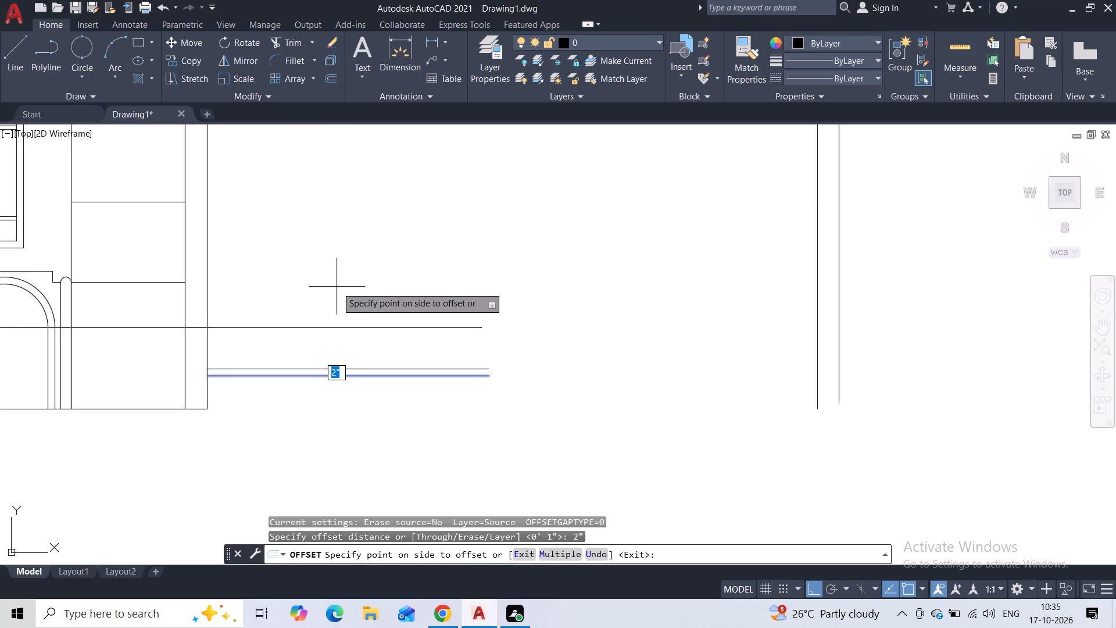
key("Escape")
Offset the short horizontal line just above ground level at the near post 4" upward.
left_click(343, 359)
left_click(331, 398)
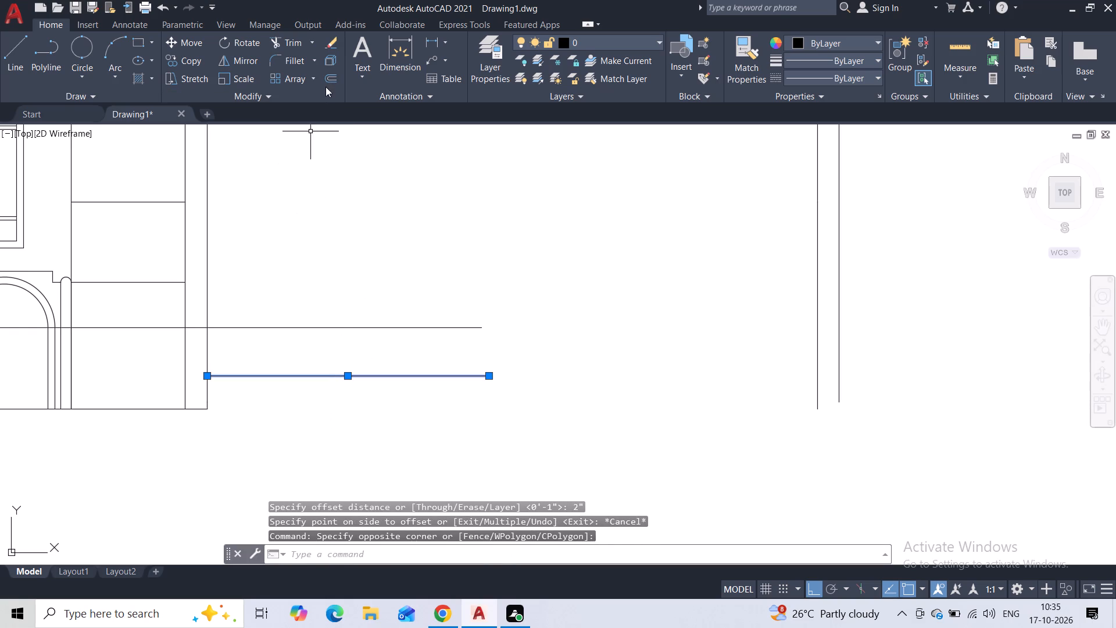
left_click(327, 81)
type("4\"")
key("Return")
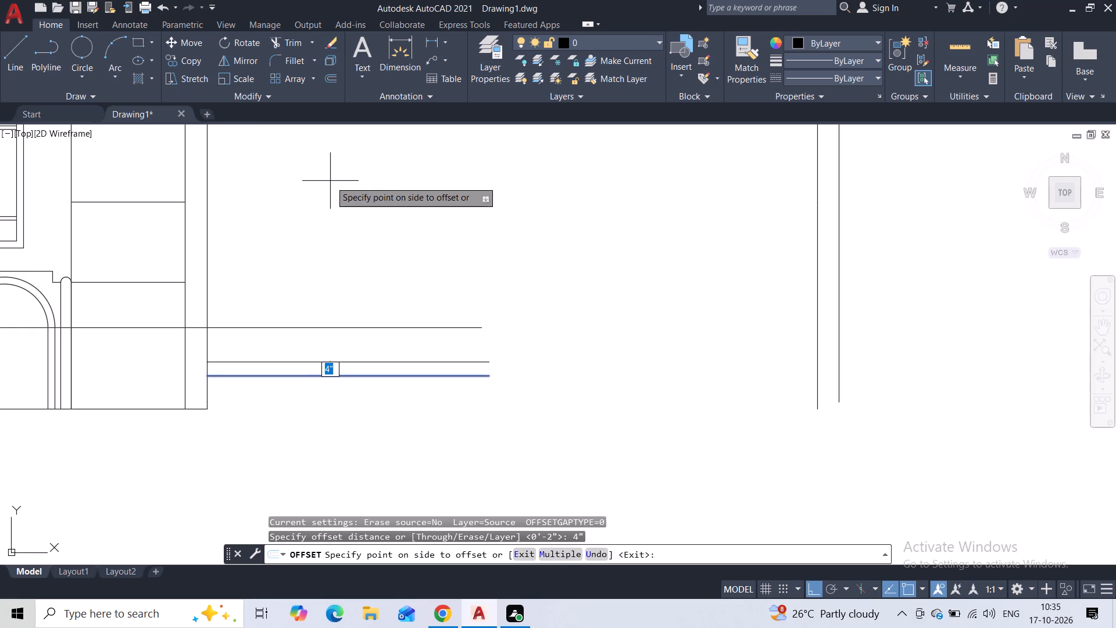
left_click(330, 180)
key("Escape")
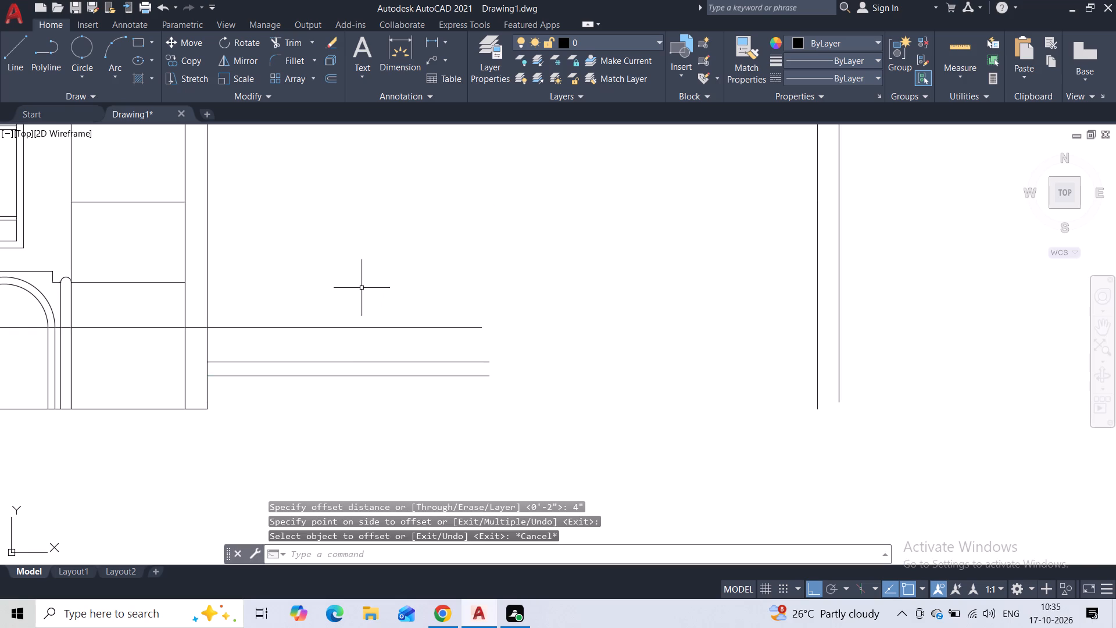
Move the upper offset line slightly up, to roughly midway between the line below it and the long horizontal line above.
scroll(313, 349, "up", 2)
scroll(313, 353, "down", 4)
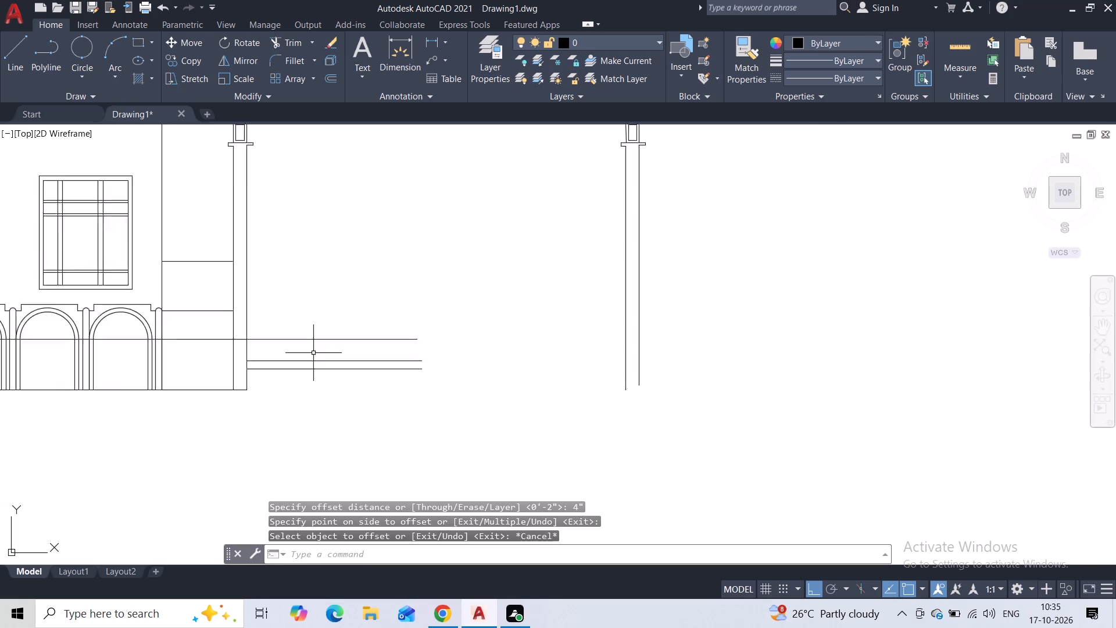
scroll(330, 335, "down", 1)
scroll(334, 357, "up", 4)
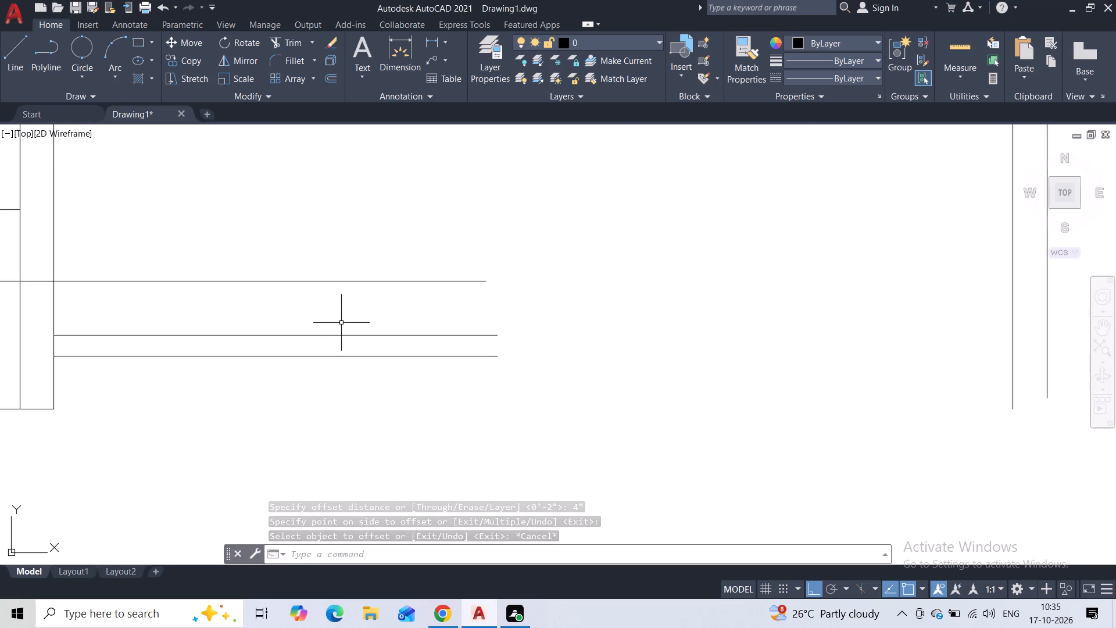
left_click(321, 337)
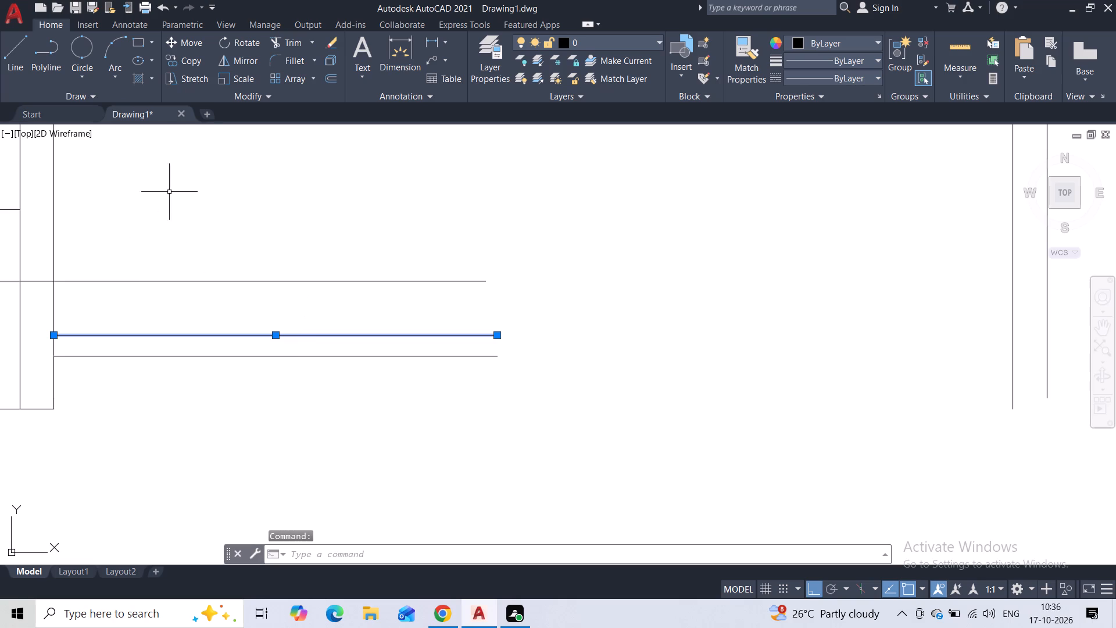
left_click(189, 42)
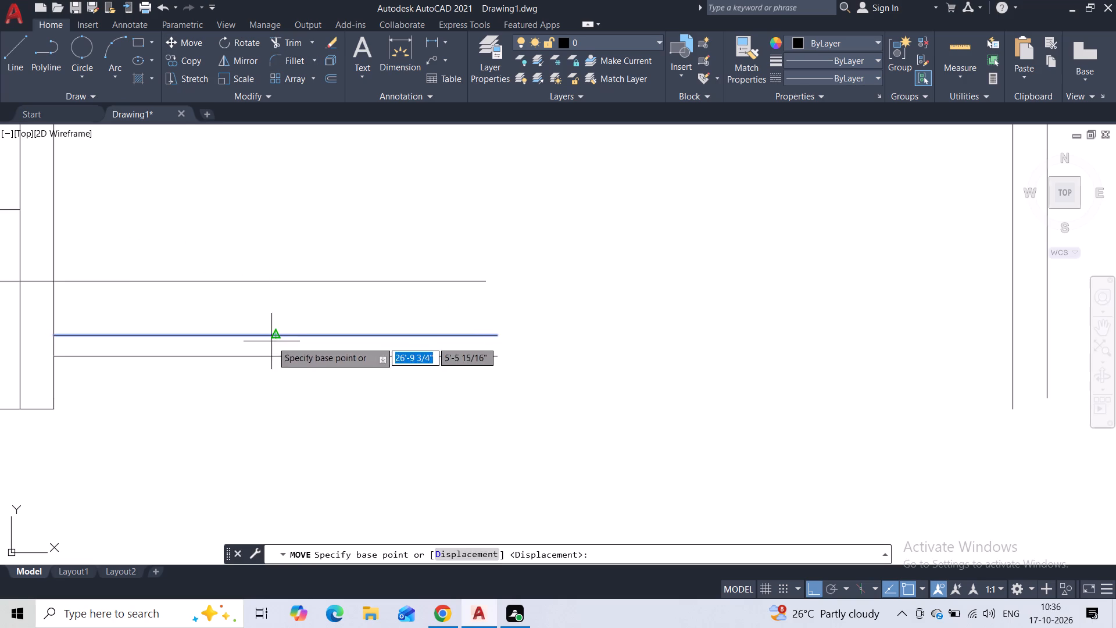
left_click(274, 337)
left_click(273, 322)
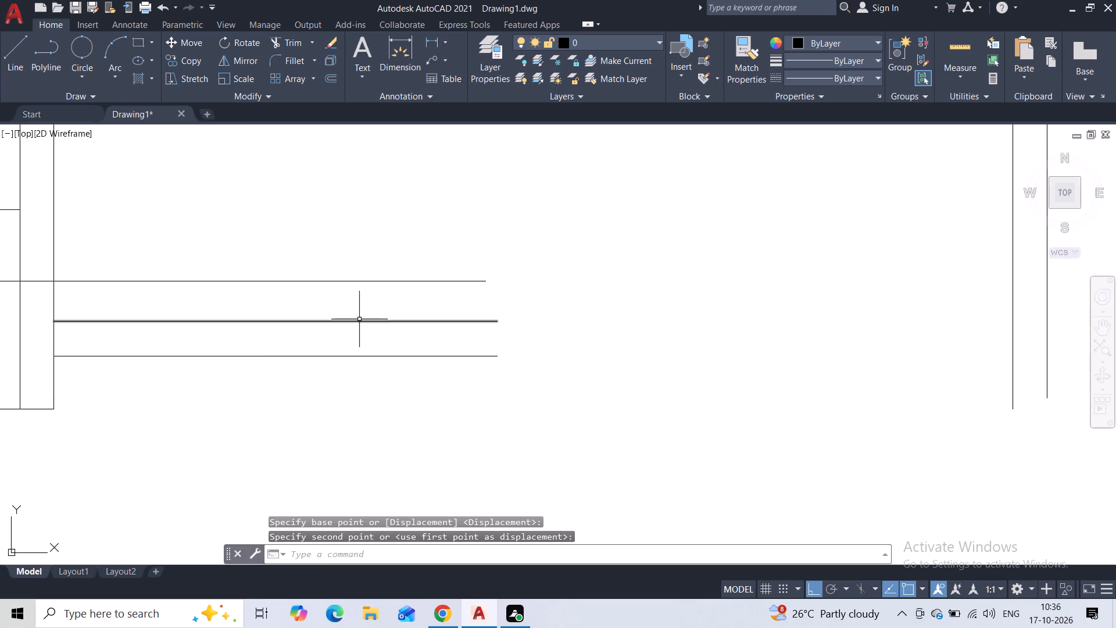
scroll(377, 316, "down", 1)
key("Escape")
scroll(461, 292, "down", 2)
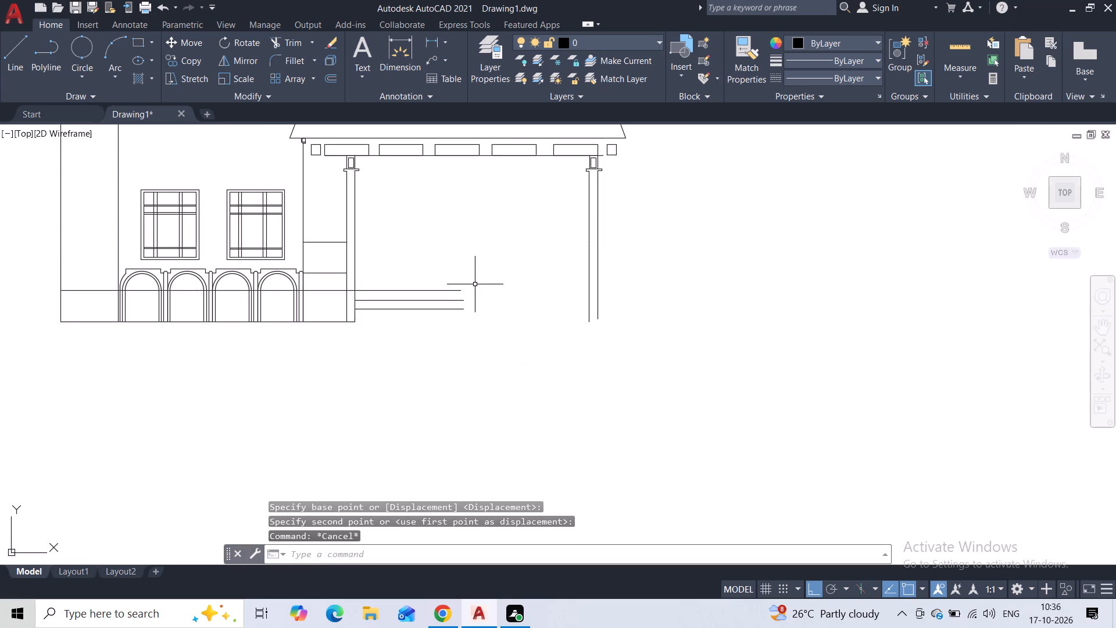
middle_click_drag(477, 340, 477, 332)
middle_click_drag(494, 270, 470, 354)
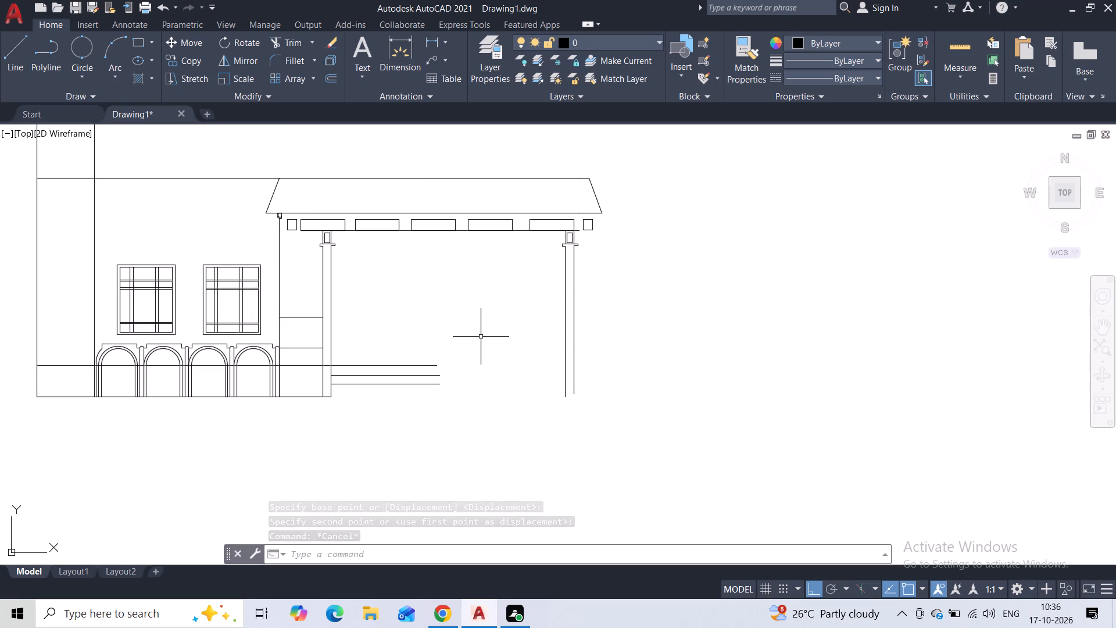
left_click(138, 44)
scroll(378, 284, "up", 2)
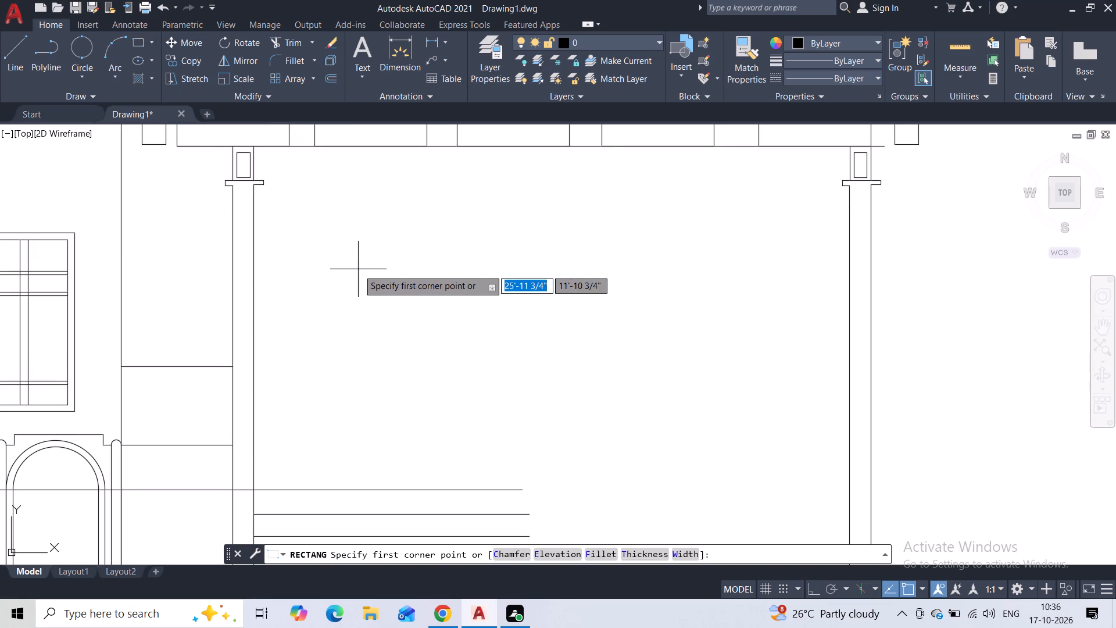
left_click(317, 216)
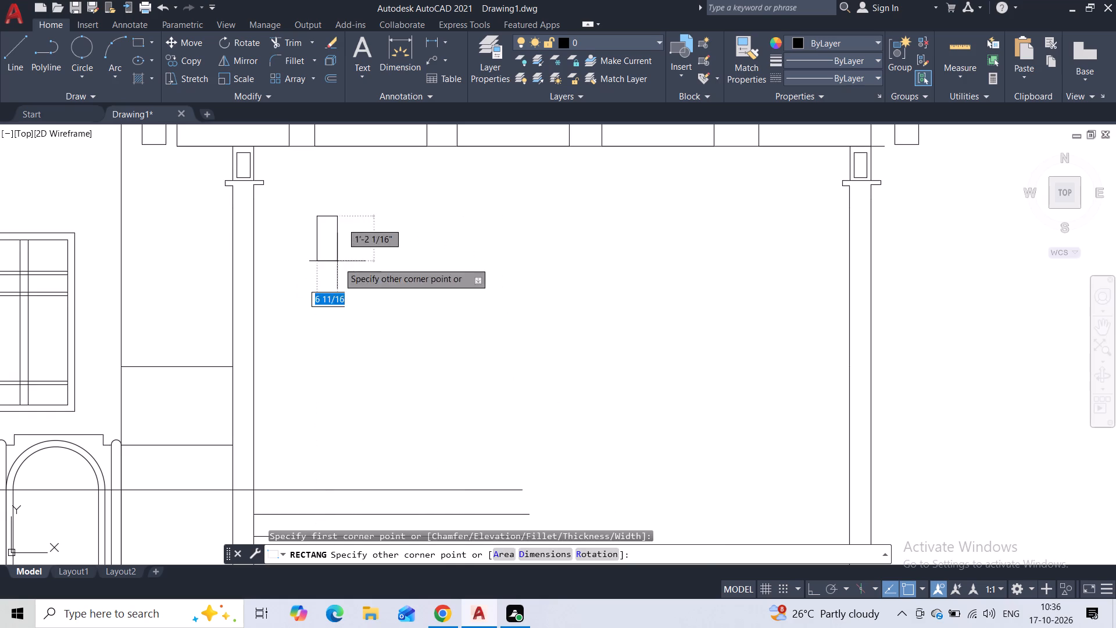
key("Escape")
Draw a door rectangle about 3'-11" wide and 7'-1" tall beside the near post, standing on the long horizontal line.
key("space")
left_click(319, 210)
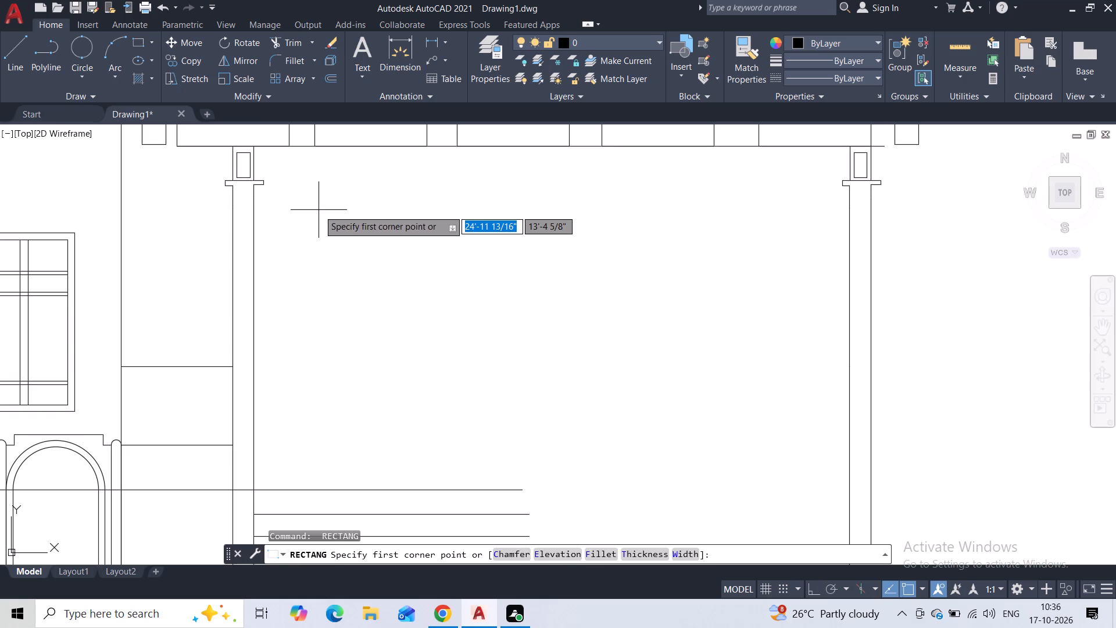
left_click(473, 490)
Draw a vertical centre line through the door rectangle from the midpoint of its top edge to its bottom edge.
scroll(428, 360, "down", 3)
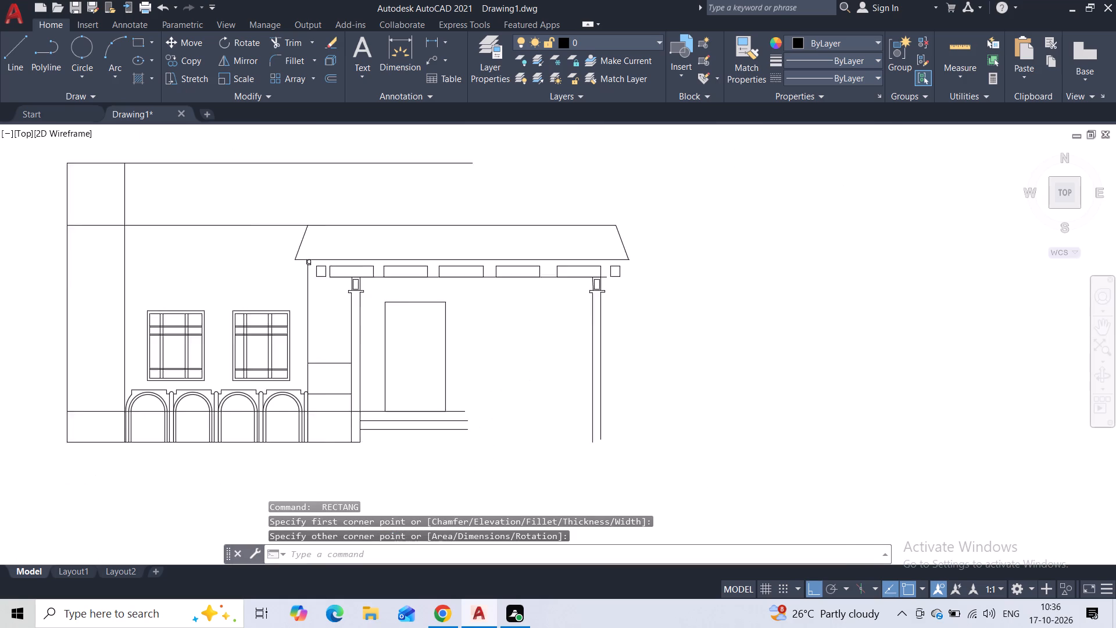
scroll(415, 358, "up", 2)
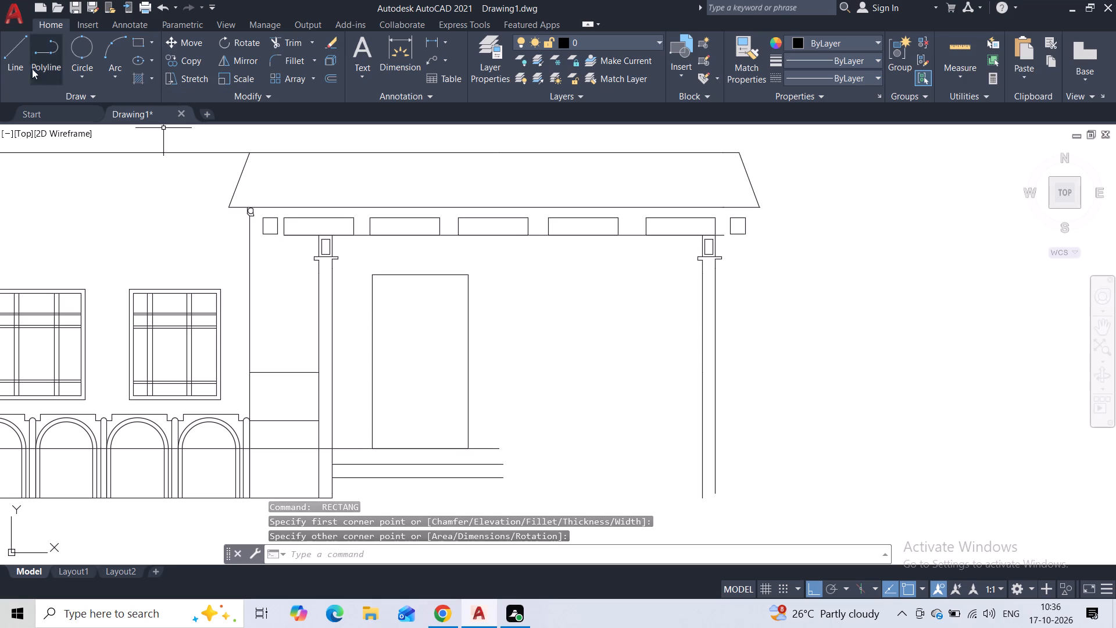
left_click(6, 68)
left_click(419, 277)
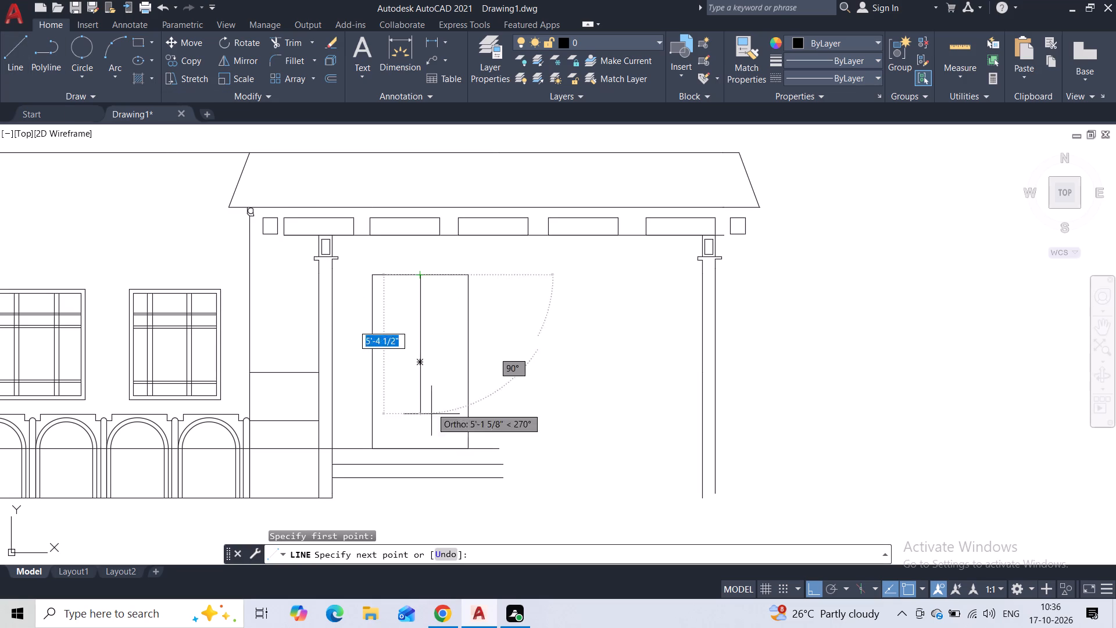
left_click(423, 444)
key("grave")
key("grave")
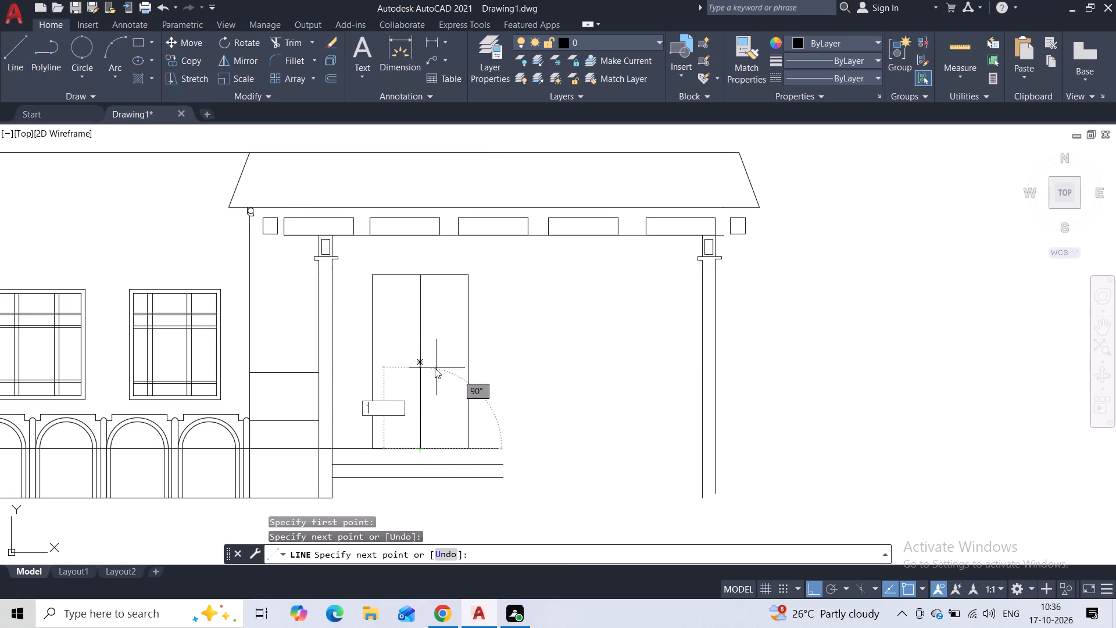
key("Escape")
key("Escape")
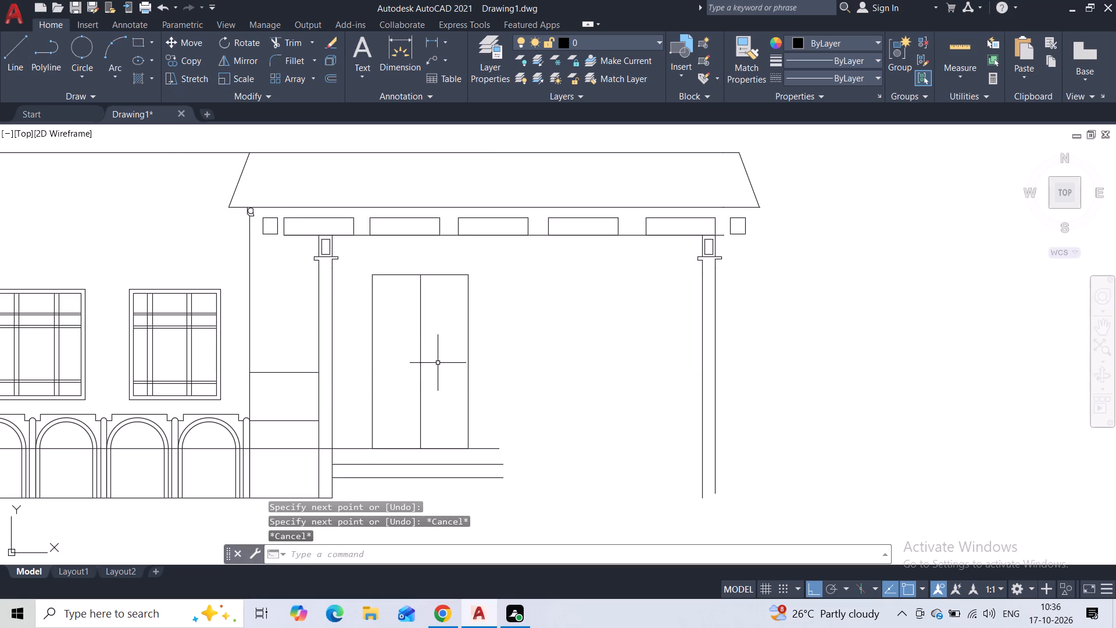
Offset the door rectangle 2" inward to form the door frame.
left_click(473, 276)
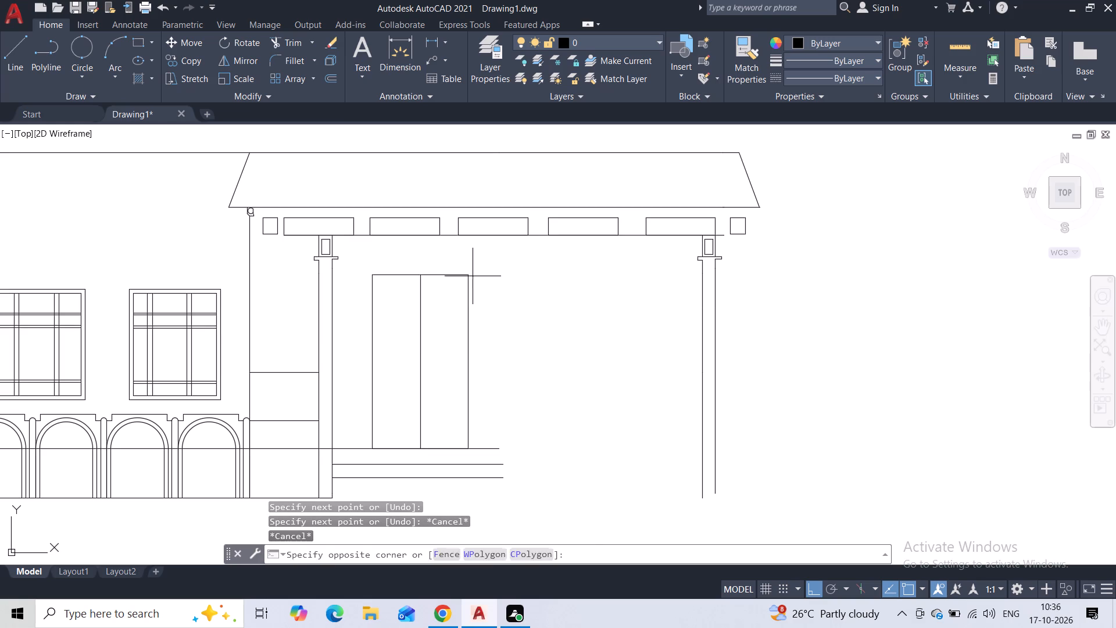
left_click(454, 308)
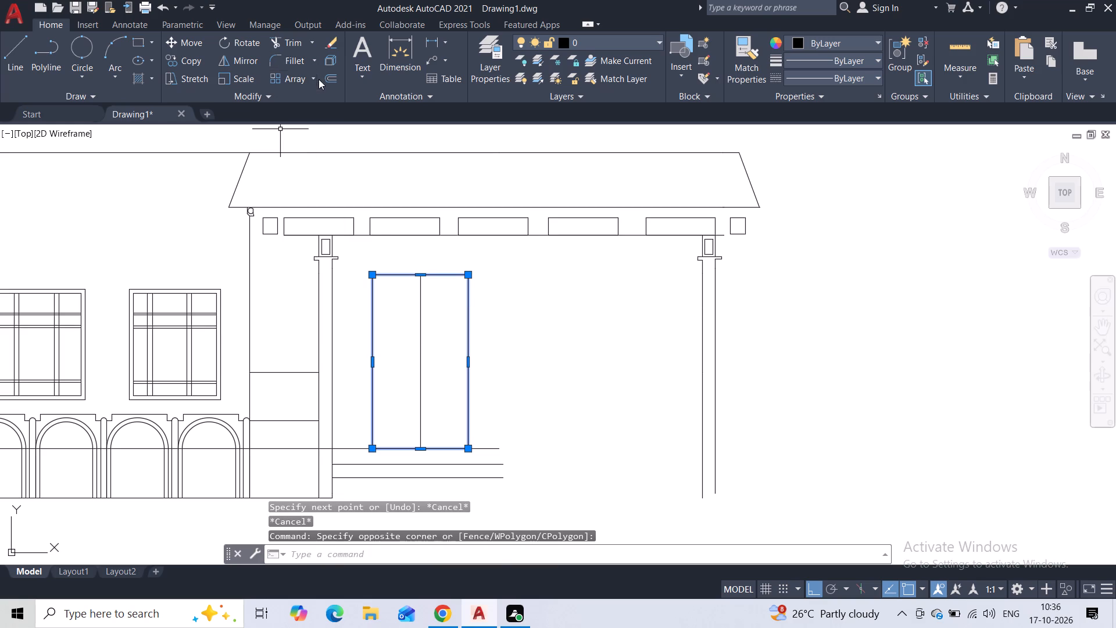
left_click(324, 76)
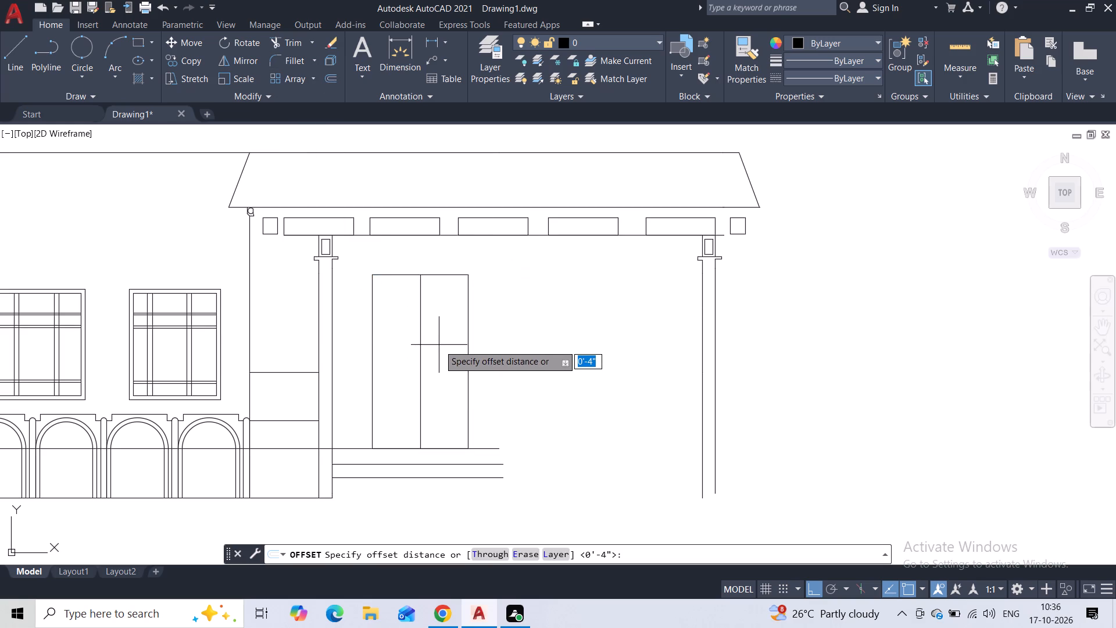
type("2\"")
key("Return")
left_click(439, 345)
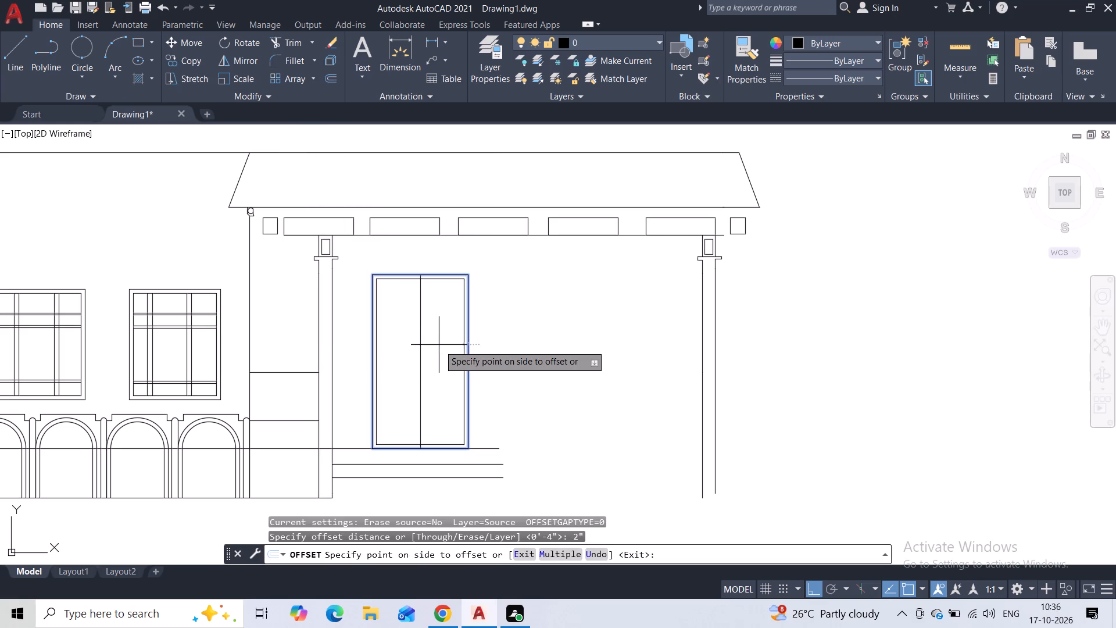
key("Escape")
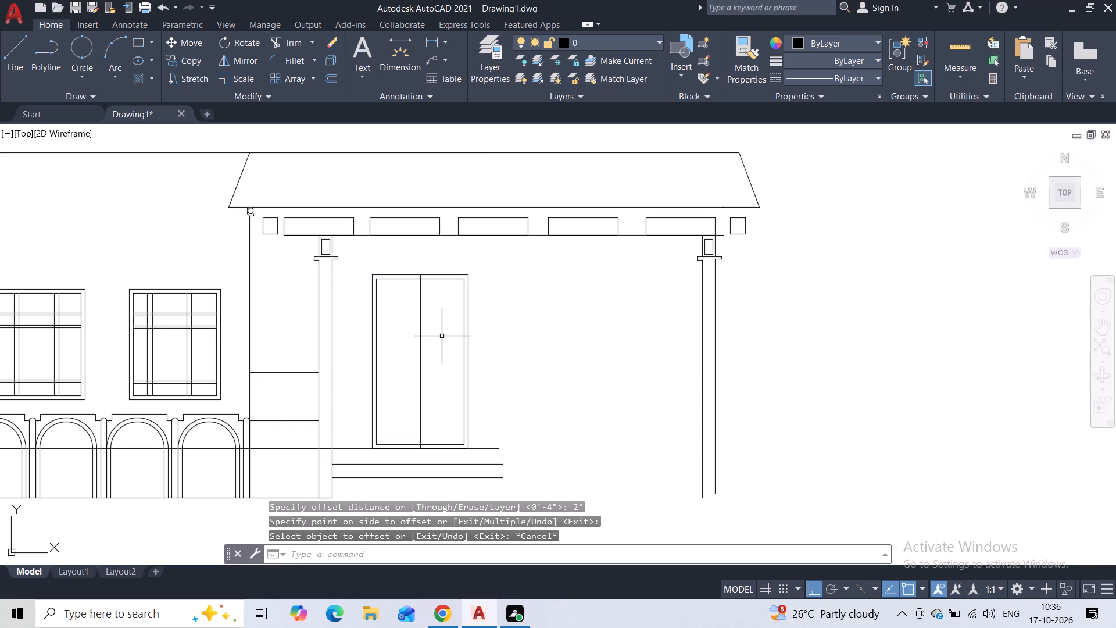
Draw a narrow panel rectangle about 11" wide and 5' tall inside the door's left leaf.
scroll(441, 345, "up", 1)
middle_click_drag(440, 346, 432, 306)
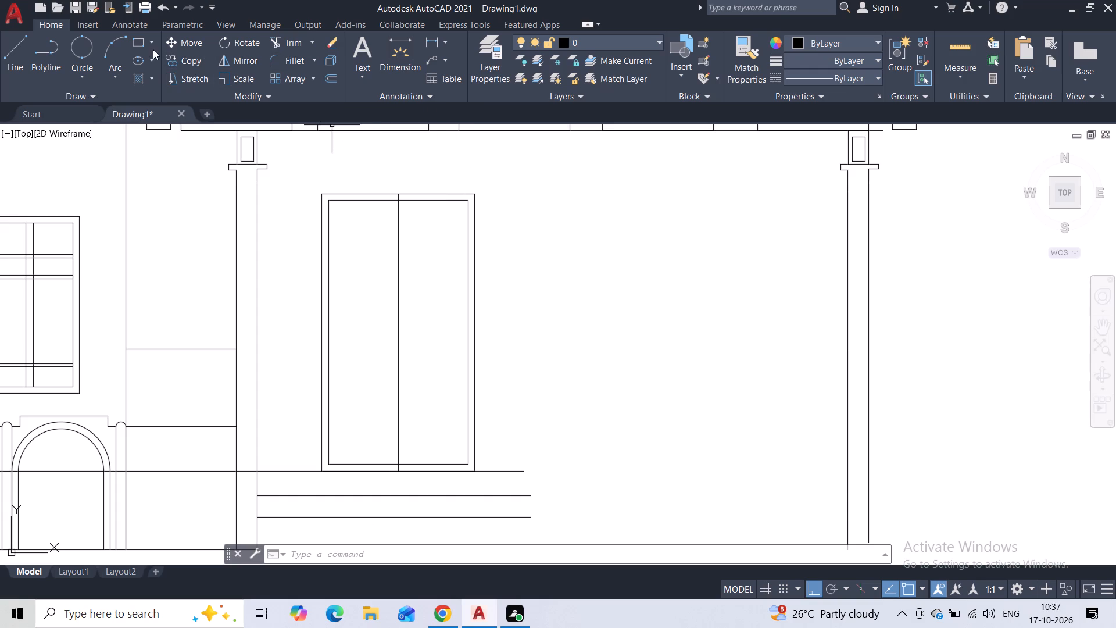
left_click(139, 44)
left_click(348, 244)
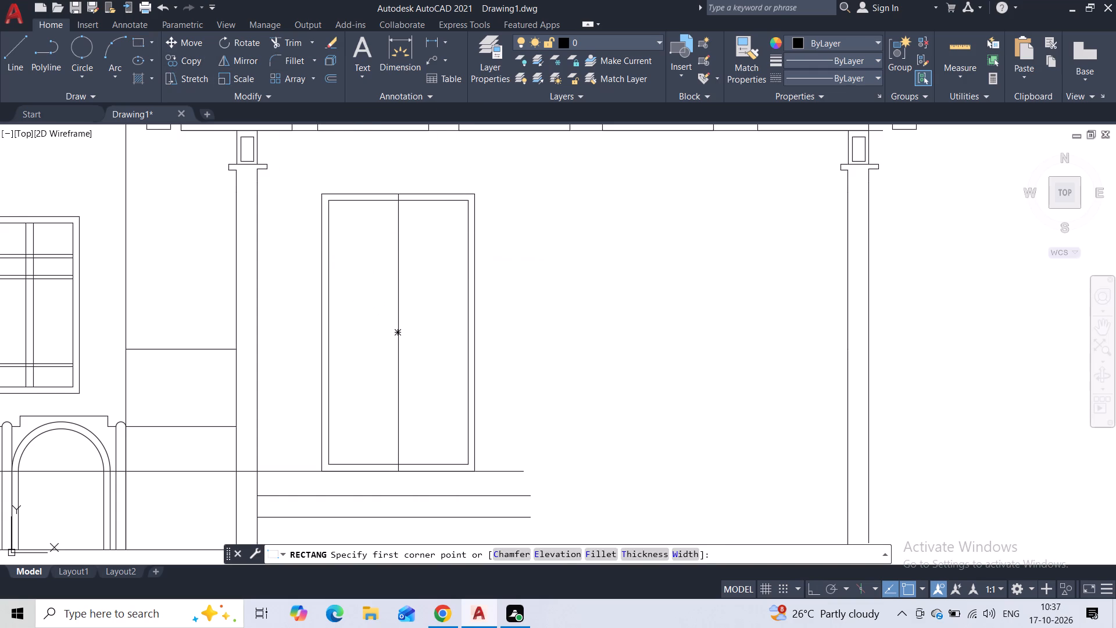
left_click(382, 442)
Copy the narrow panel rectangle horizontally into the door's right leaf.
left_click(382, 237)
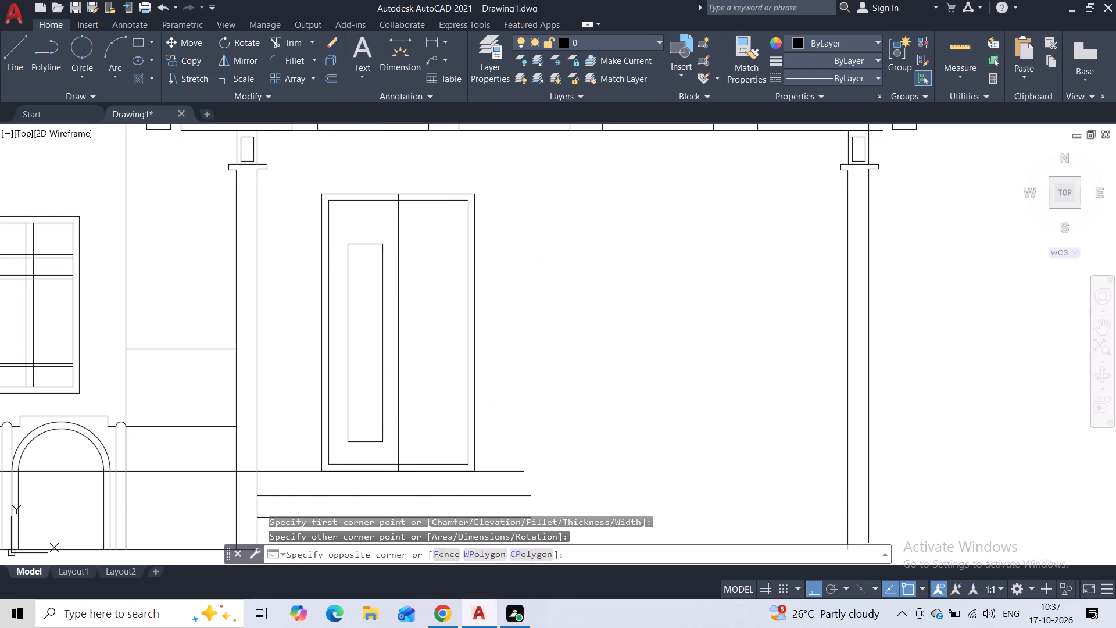
left_click(358, 284)
left_click(189, 60)
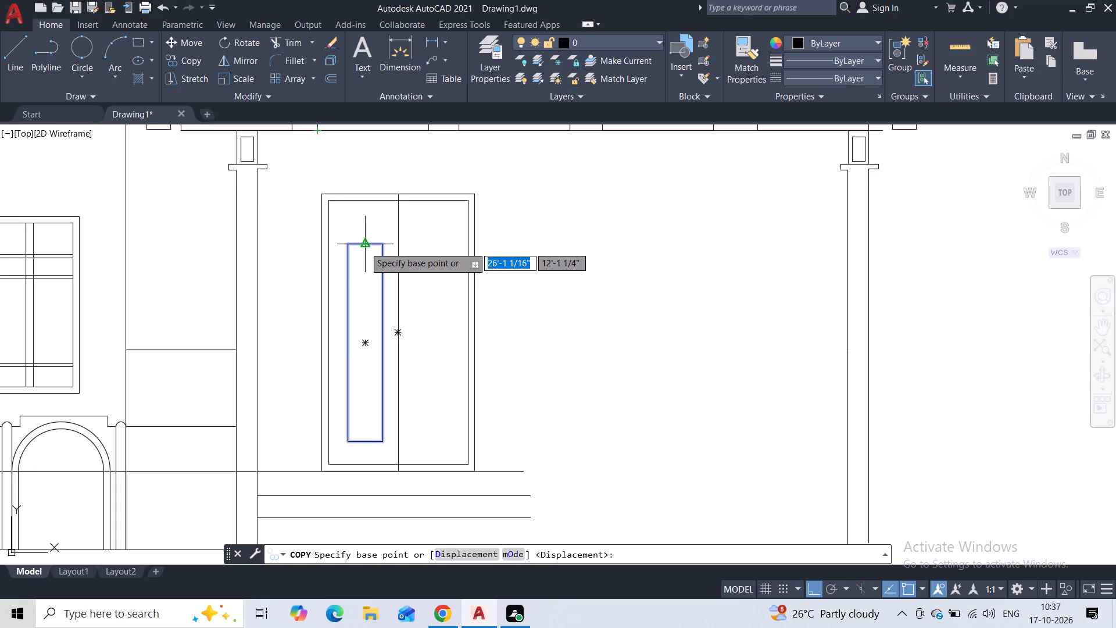
left_click(364, 252)
left_click(434, 278)
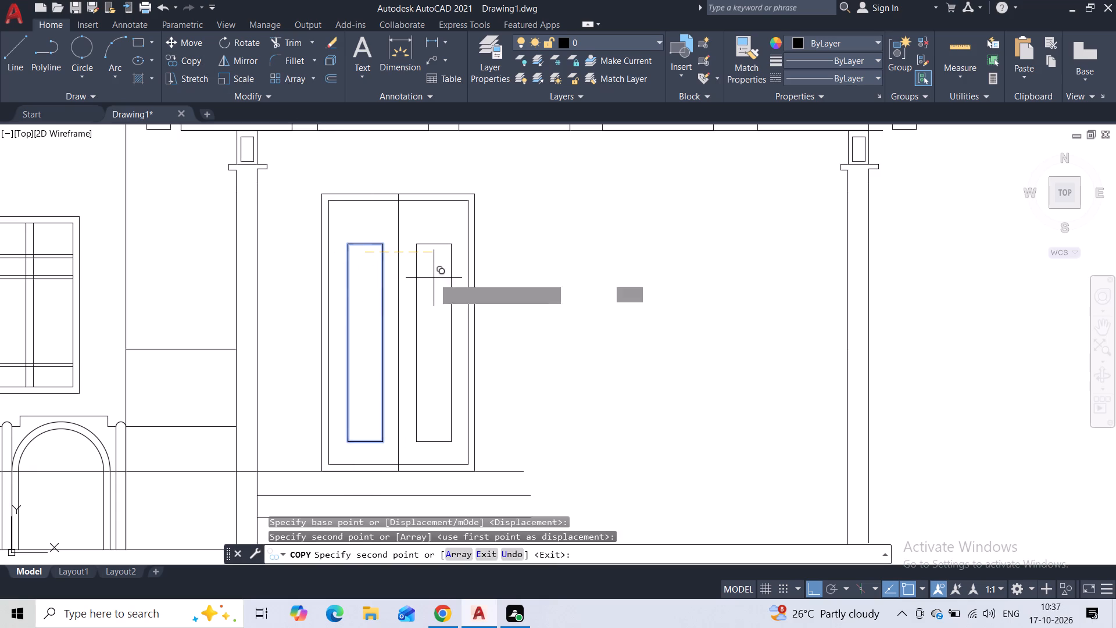
key("Escape")
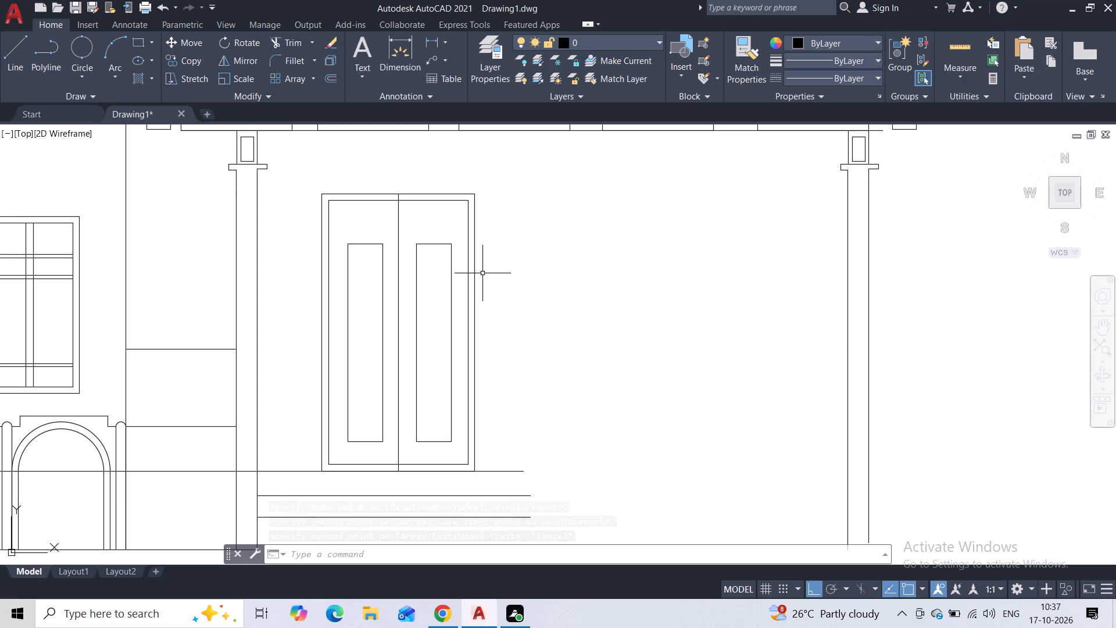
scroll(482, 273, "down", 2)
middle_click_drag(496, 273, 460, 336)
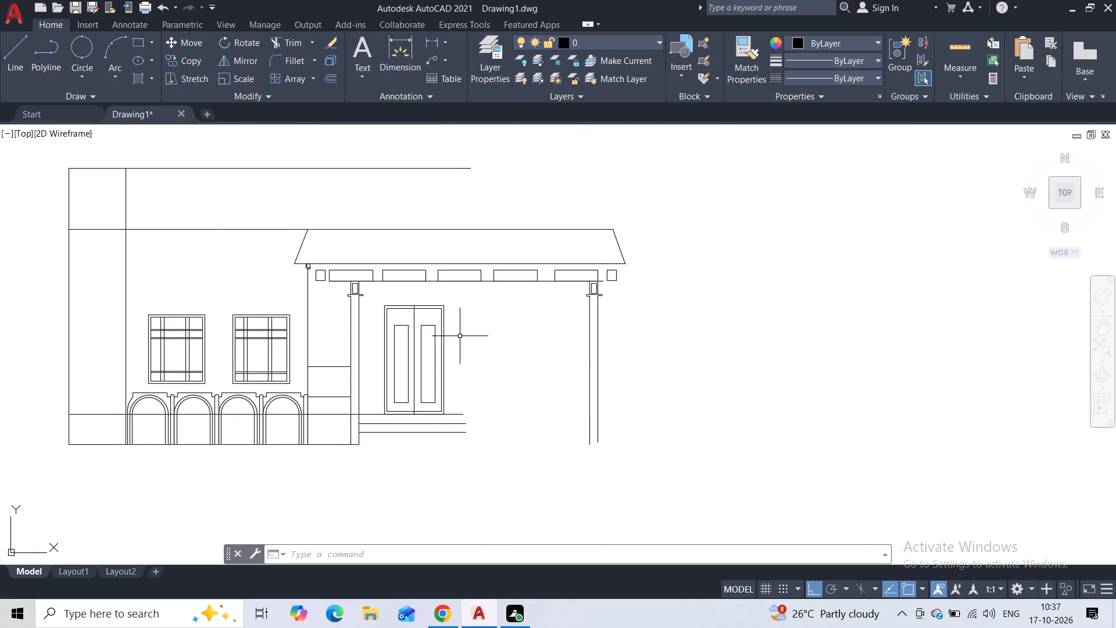
Draw a six-segment pointed-arch polyline in the side block's upper panel, peaking at its top line and ending on its bottom line.
scroll(465, 338, "down", 1)
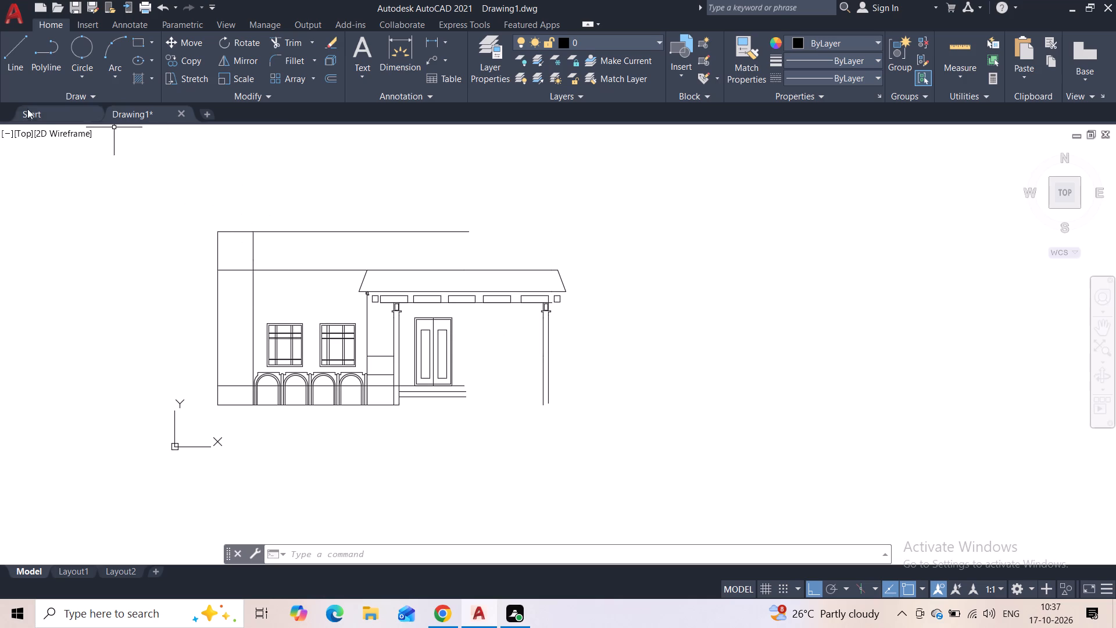
left_click(35, 64)
scroll(385, 370, "up", 3)
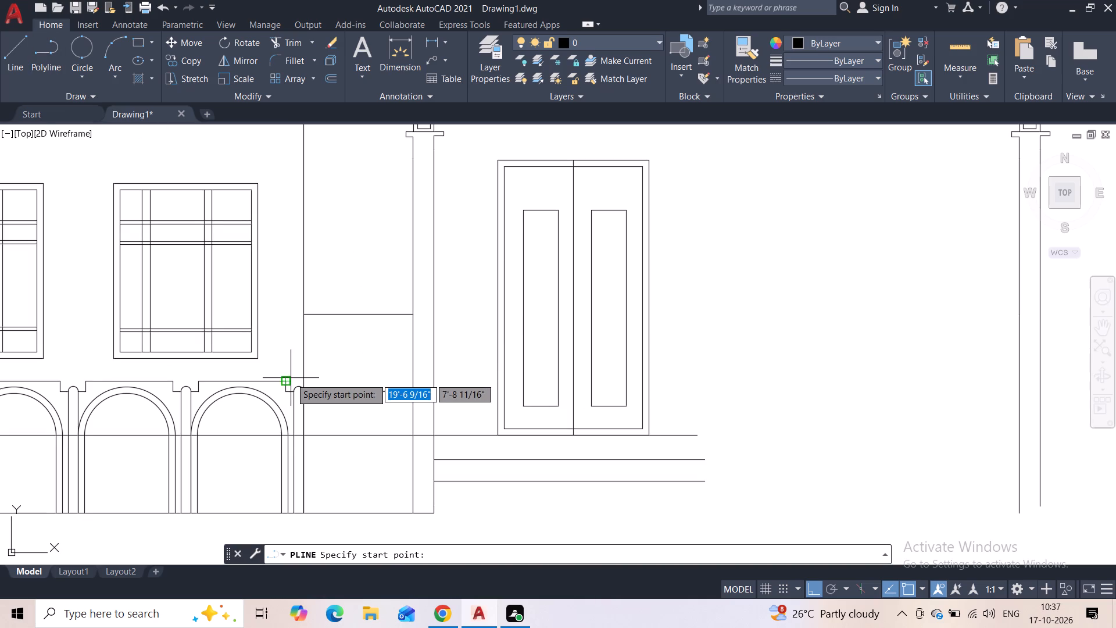
left_click(325, 392)
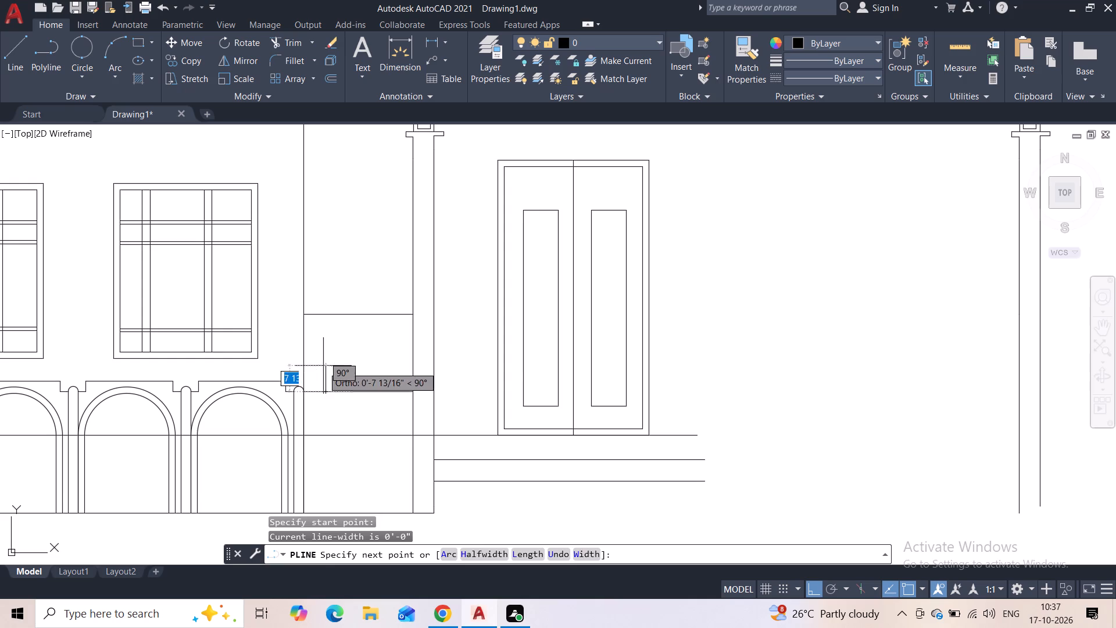
key("F8")
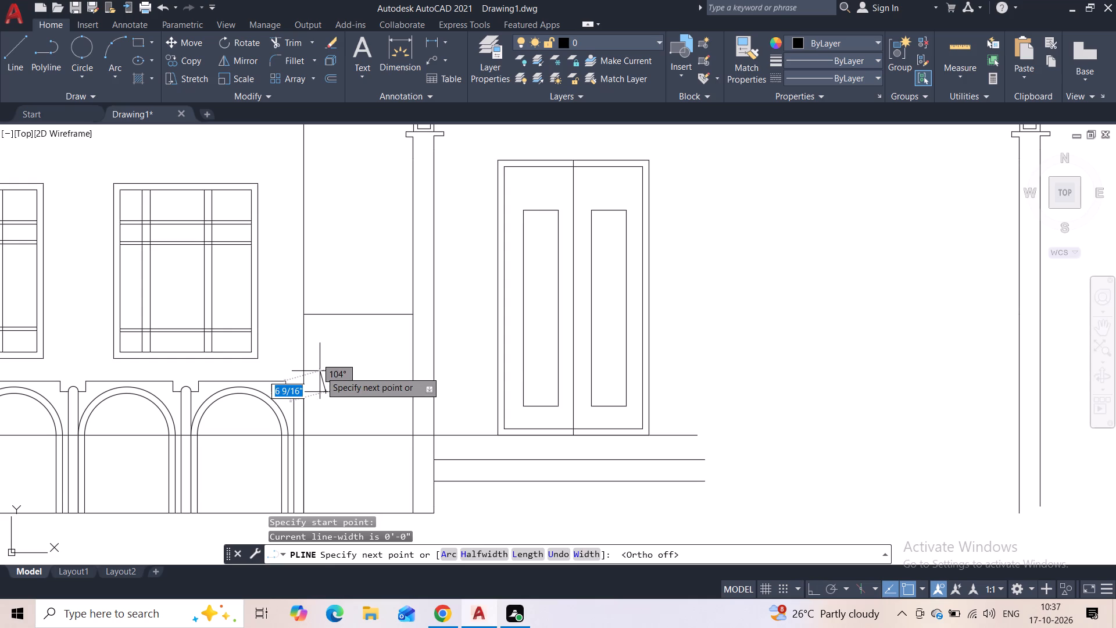
left_click(317, 370)
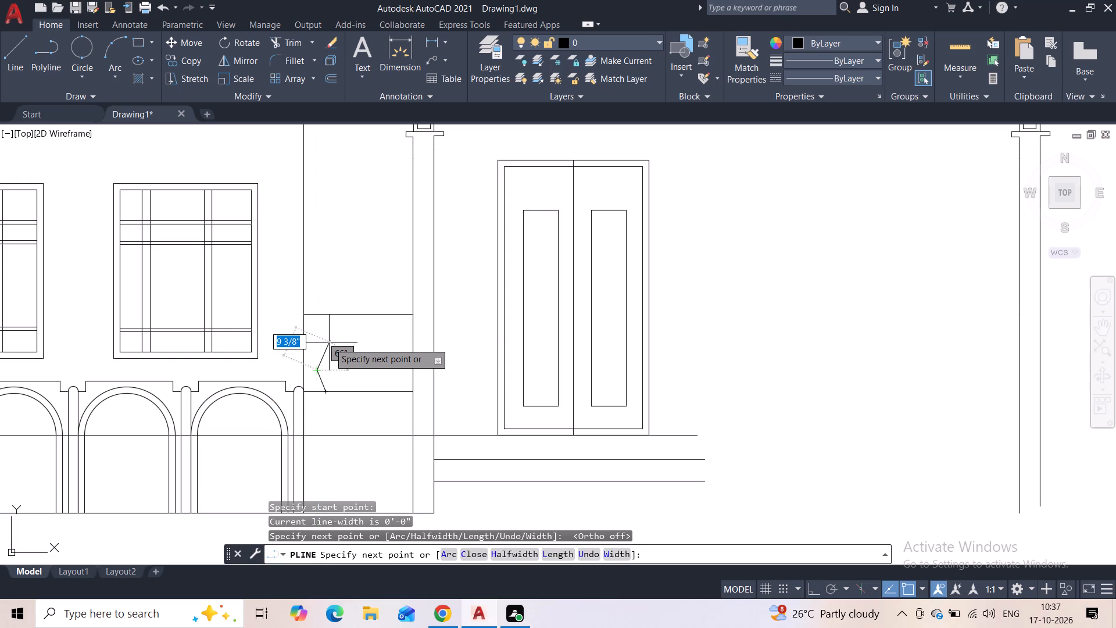
left_click(330, 342)
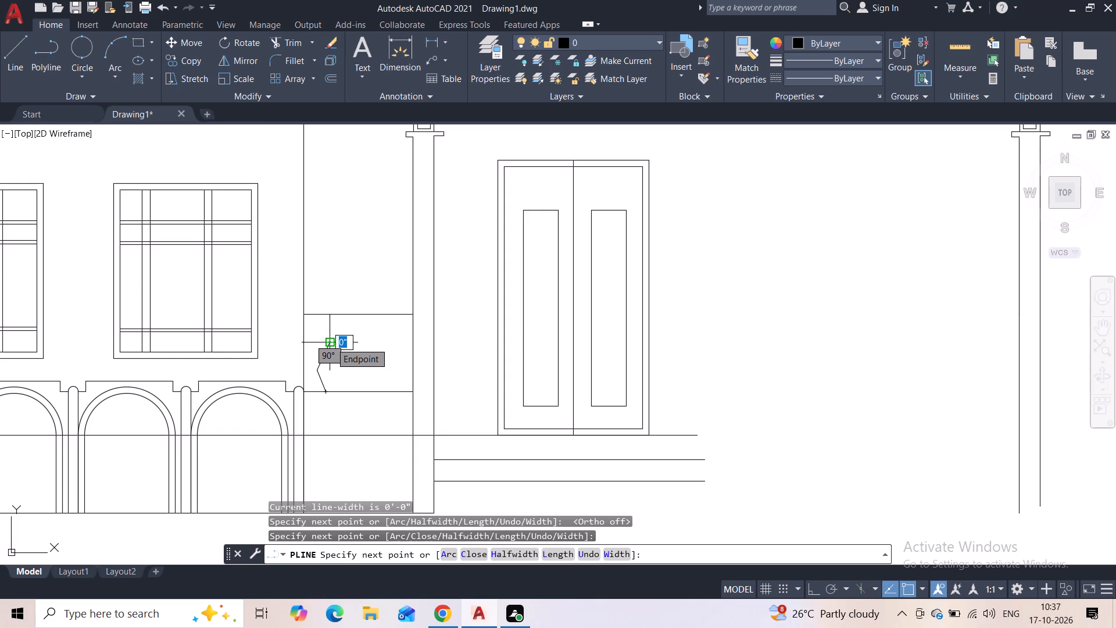
left_click(353, 319)
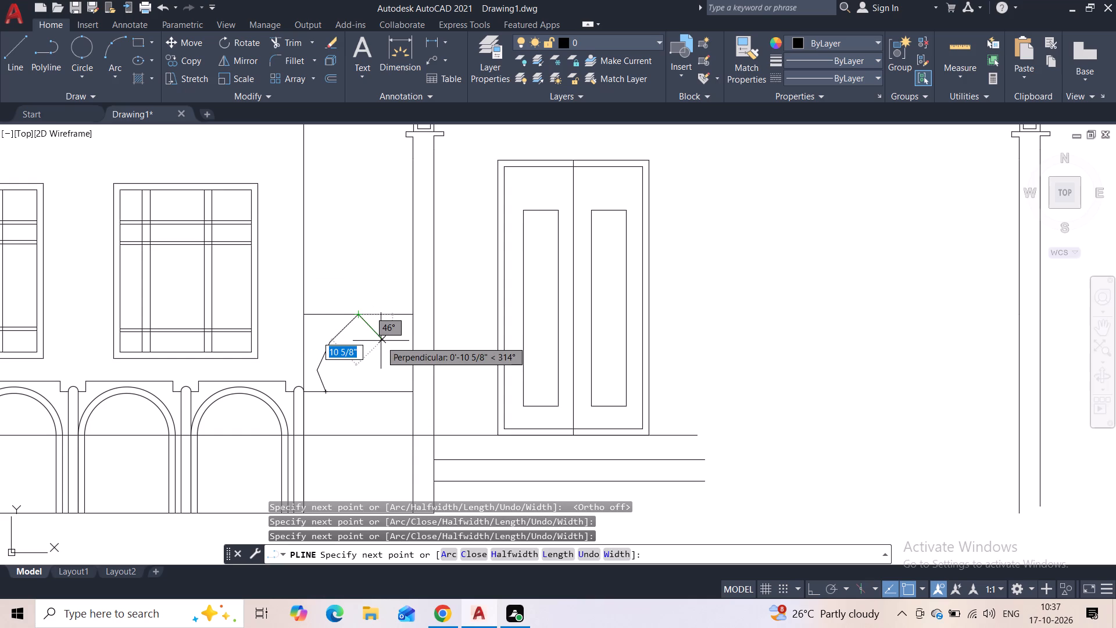
left_click(381, 341)
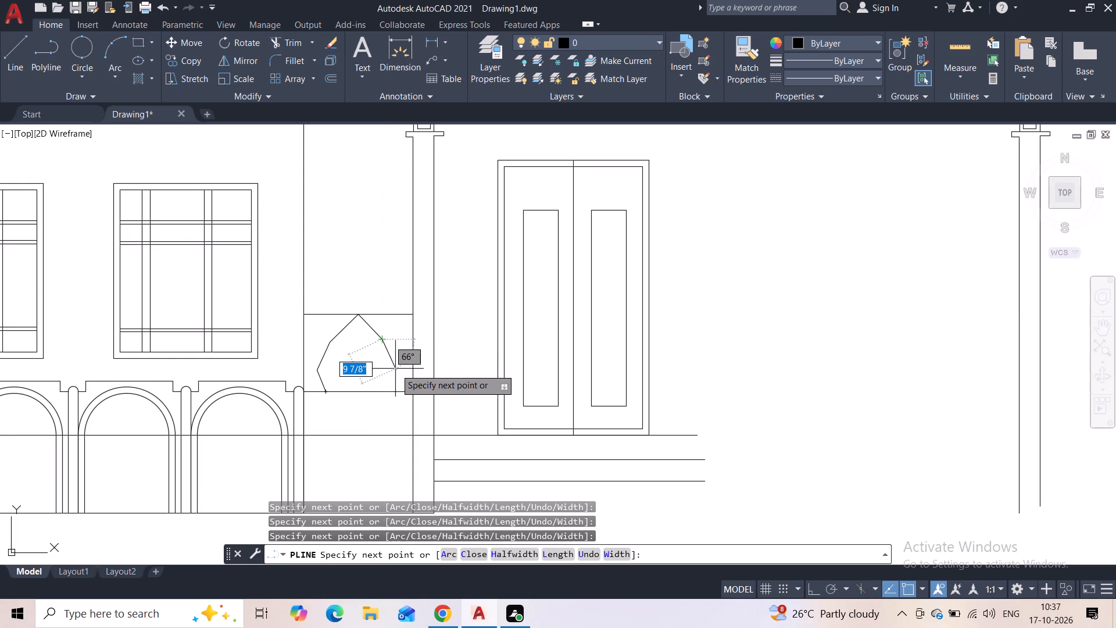
left_click(395, 369)
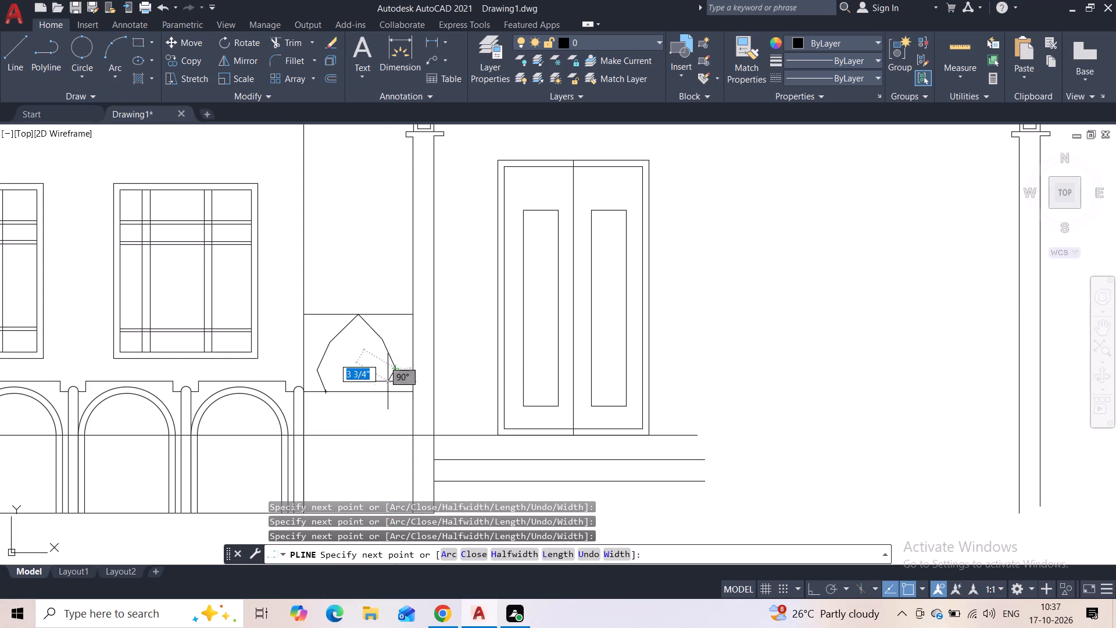
left_click(384, 390)
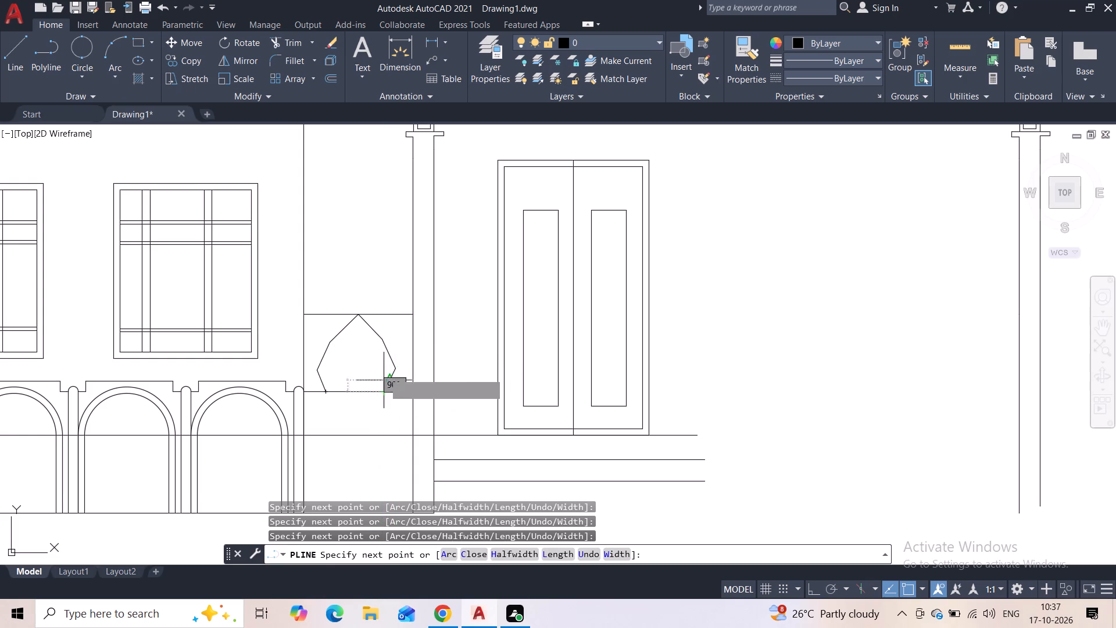
key("Escape")
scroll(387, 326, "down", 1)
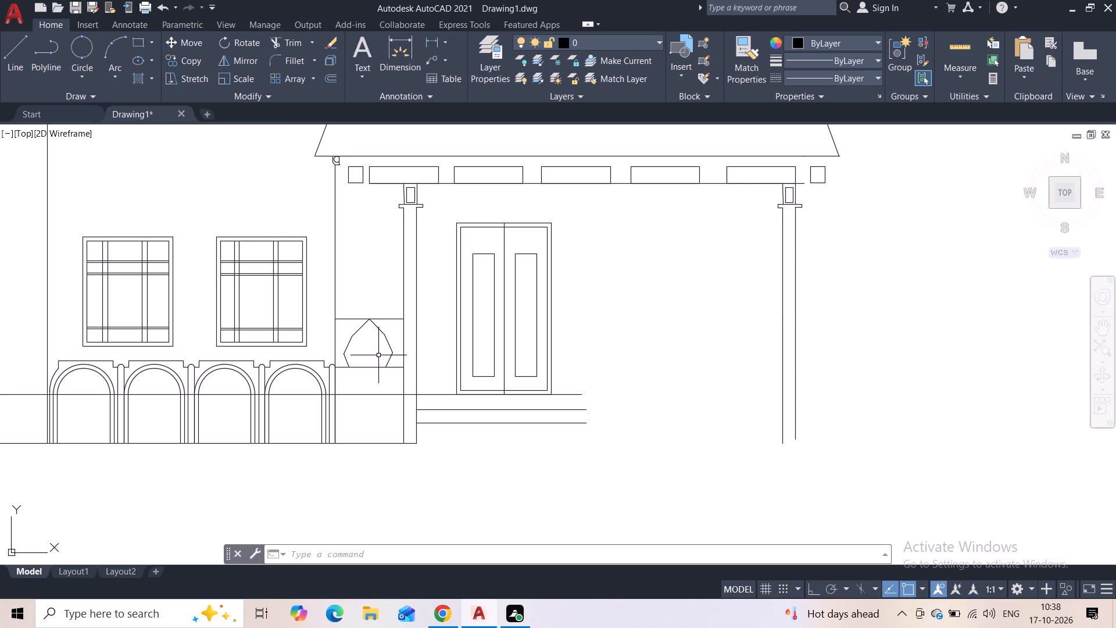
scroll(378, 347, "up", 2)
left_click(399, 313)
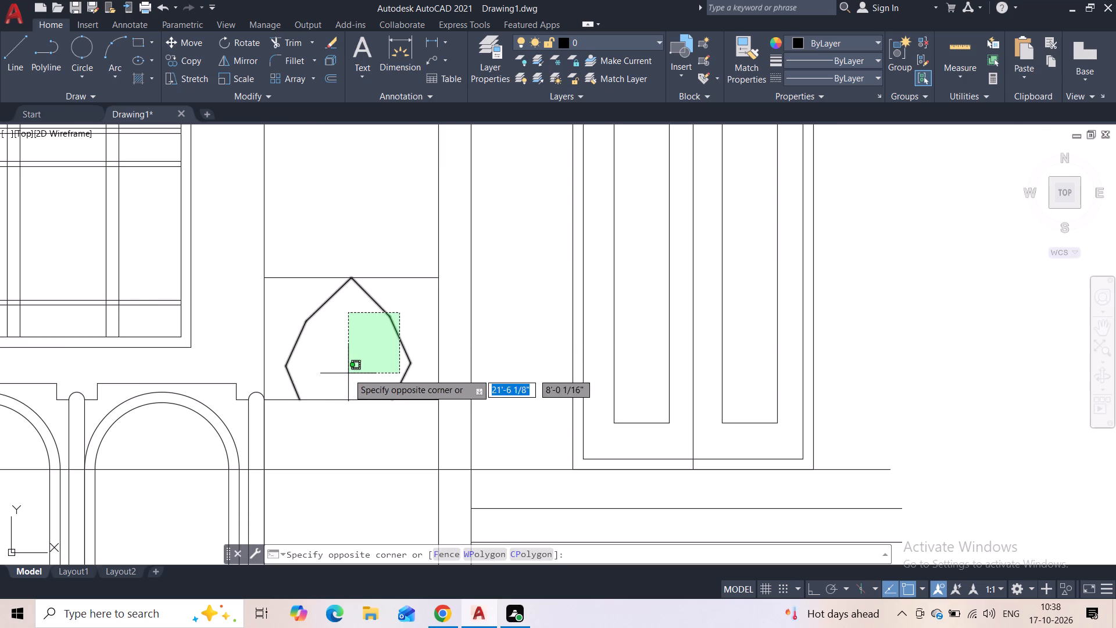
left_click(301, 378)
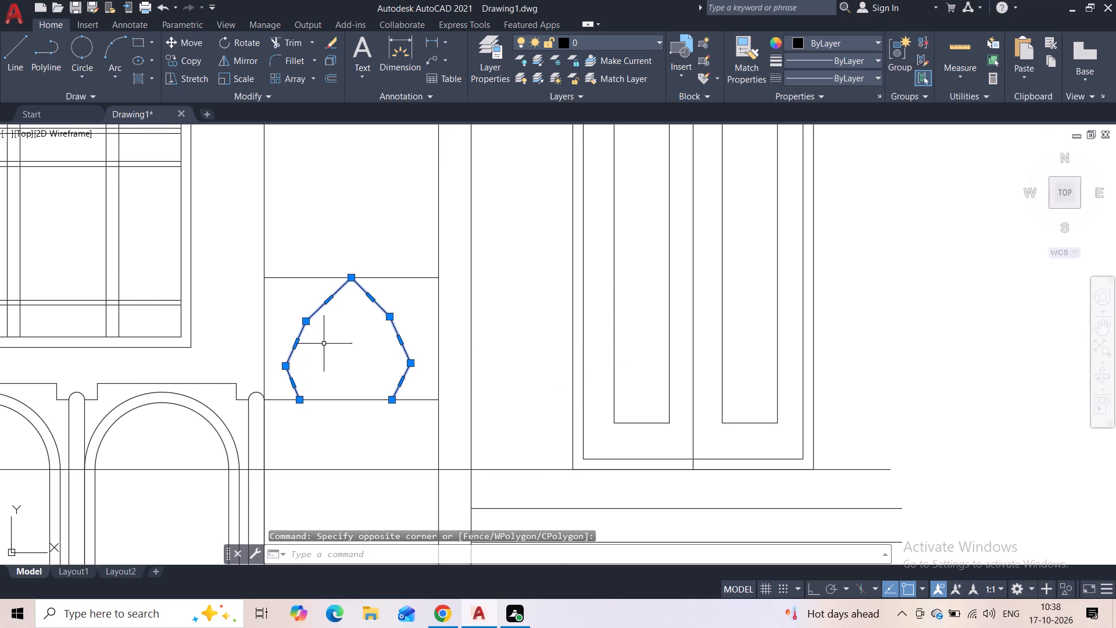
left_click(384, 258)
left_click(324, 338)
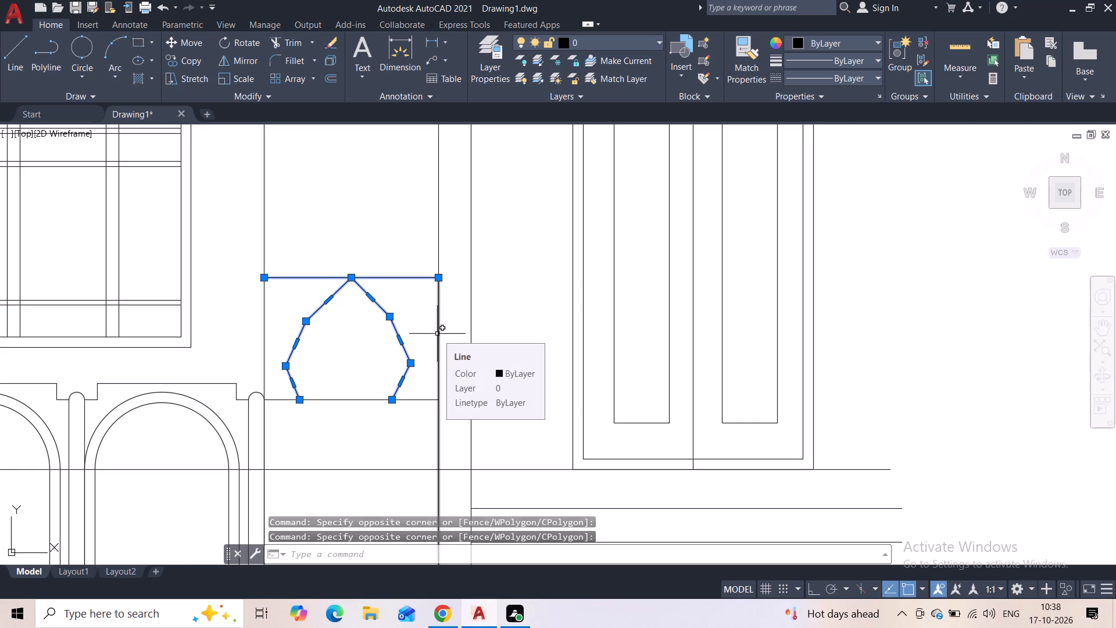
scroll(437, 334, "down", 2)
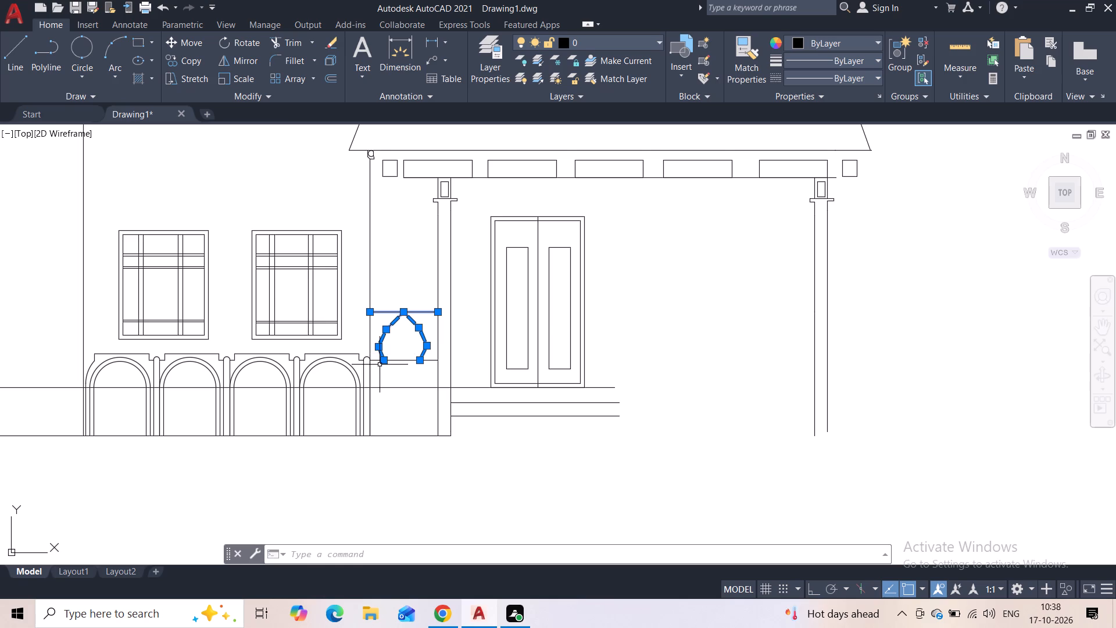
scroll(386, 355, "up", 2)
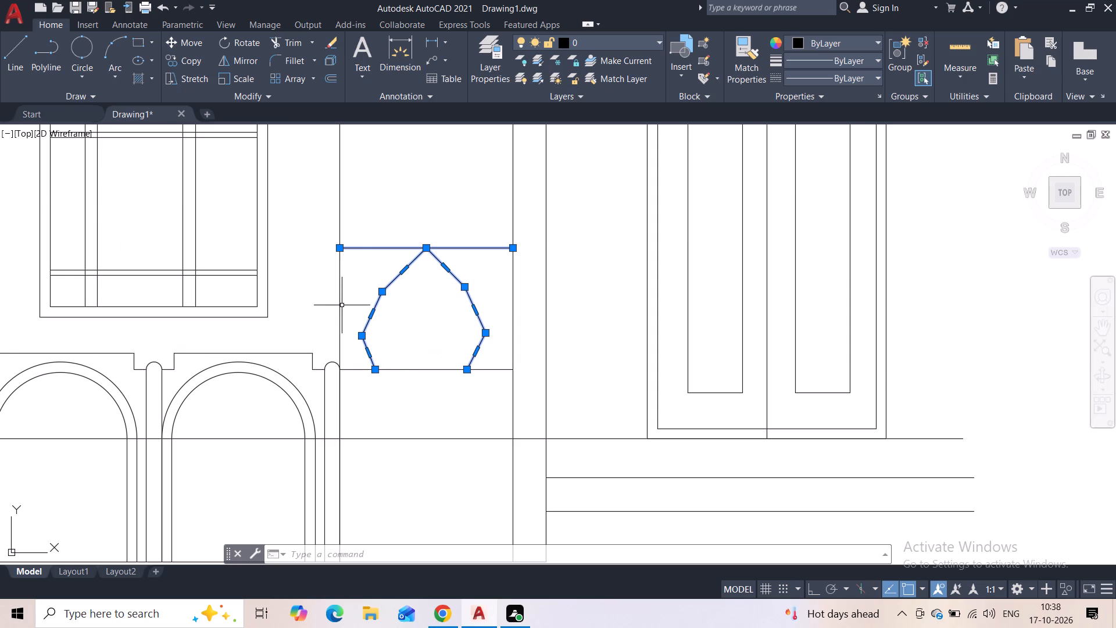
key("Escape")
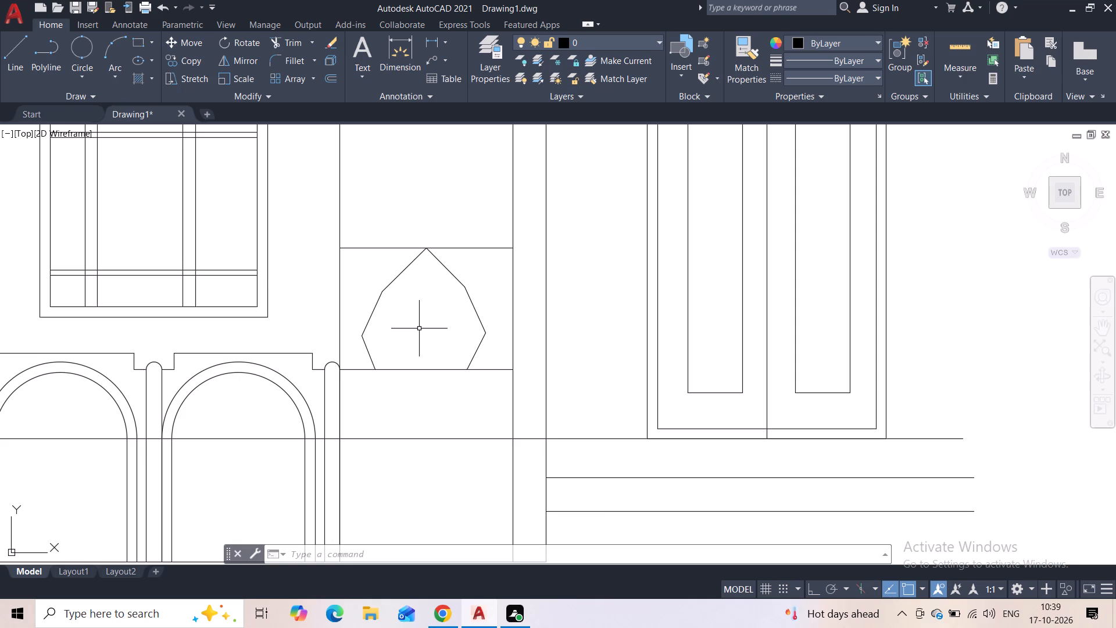
Draw lines from the landing line's free end down to ground level, across to the far post's outer edge, closing the post's base.
scroll(439, 319, "down", 2)
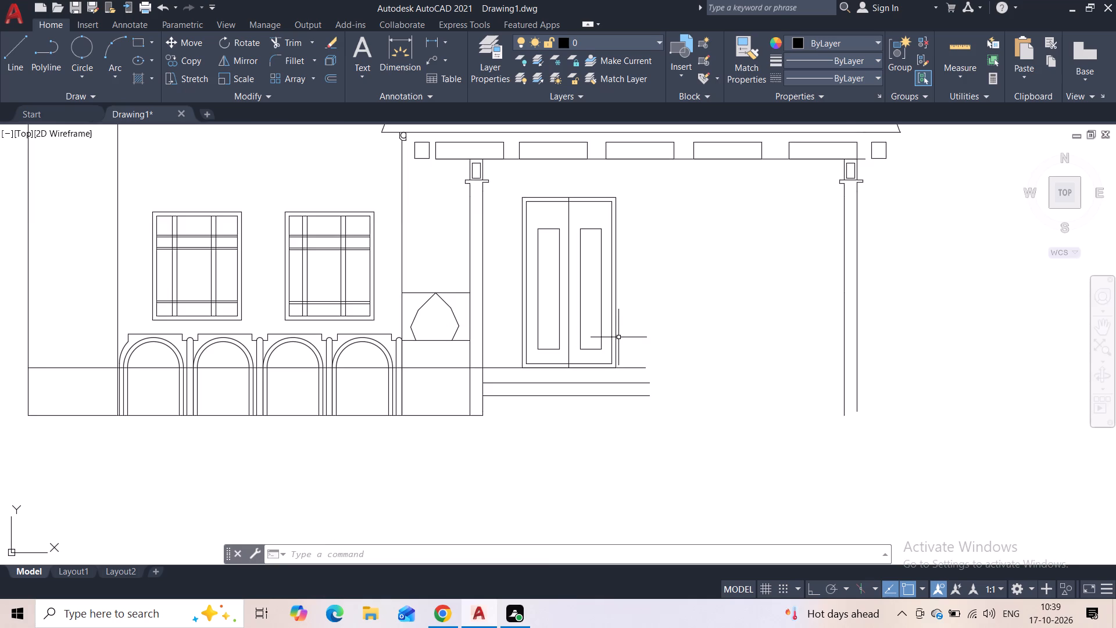
left_click(10, 57)
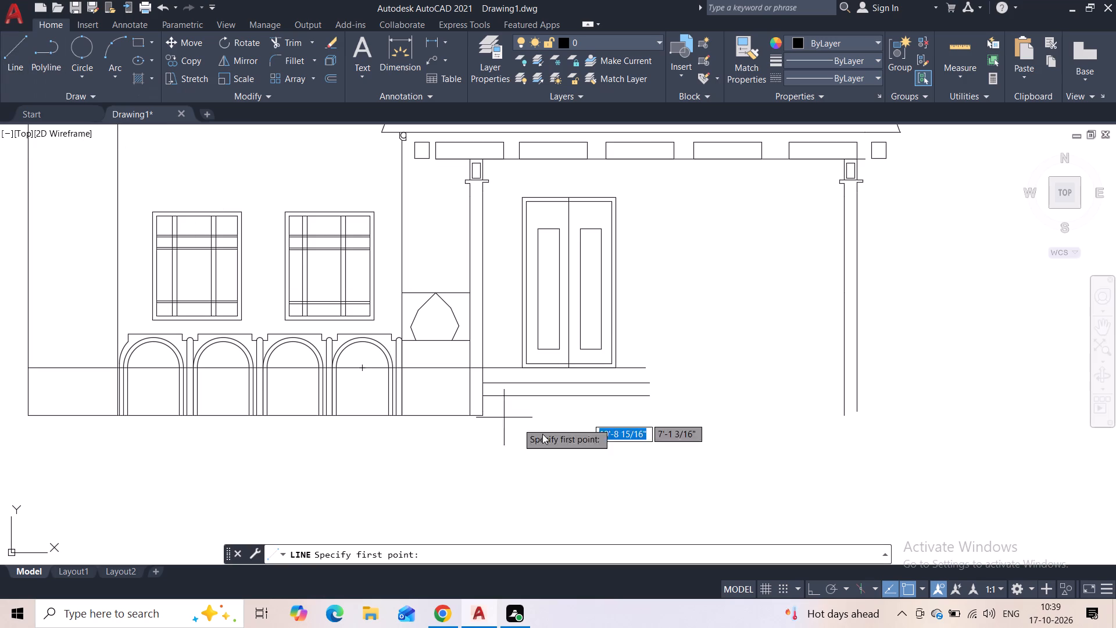
left_click(649, 374)
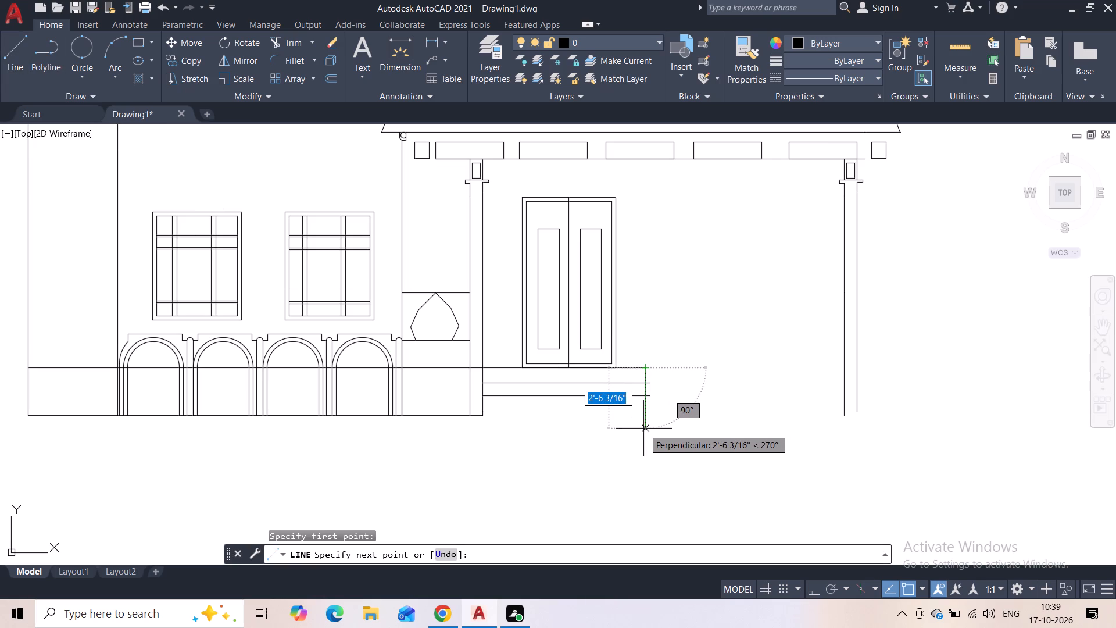
key("F8")
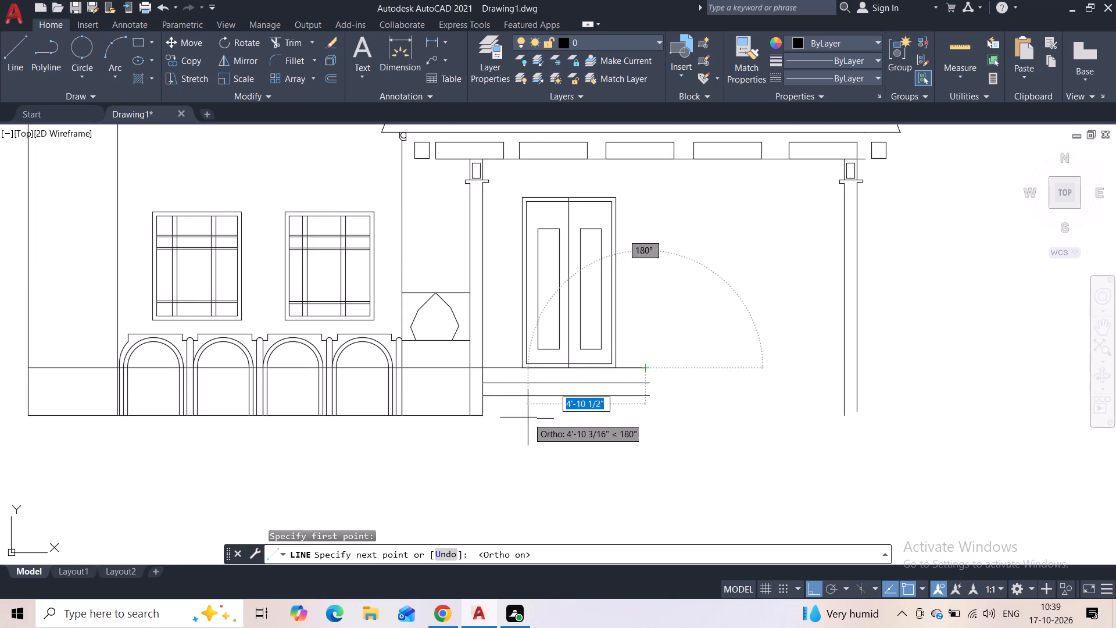
left_click(644, 422)
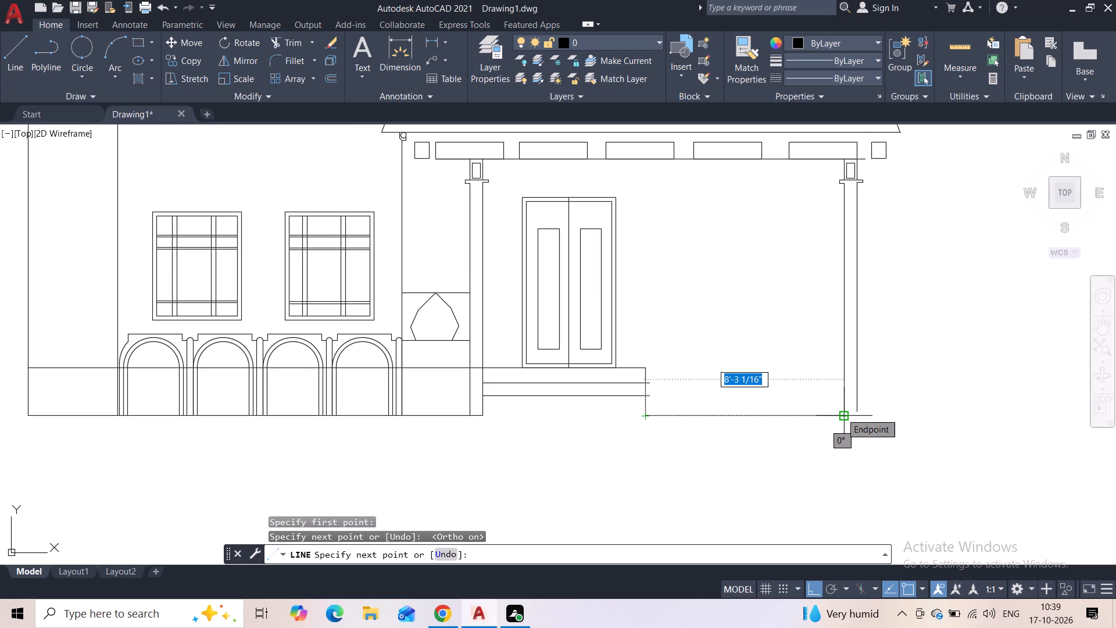
left_click(855, 420)
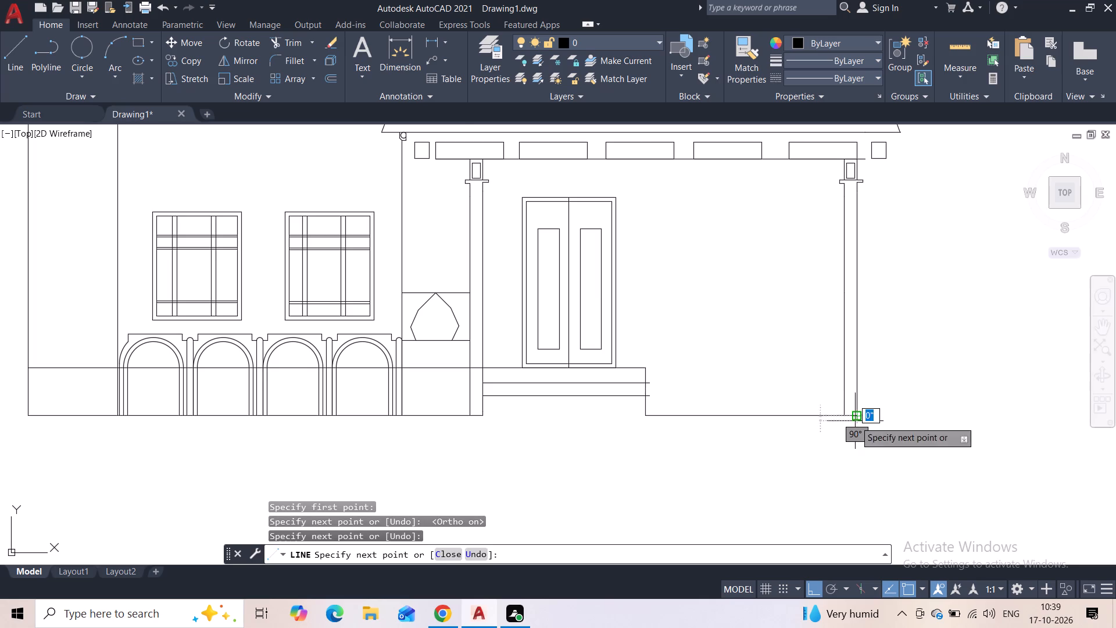
scroll(855, 421, "up", 3)
left_click(850, 386)
key("Escape")
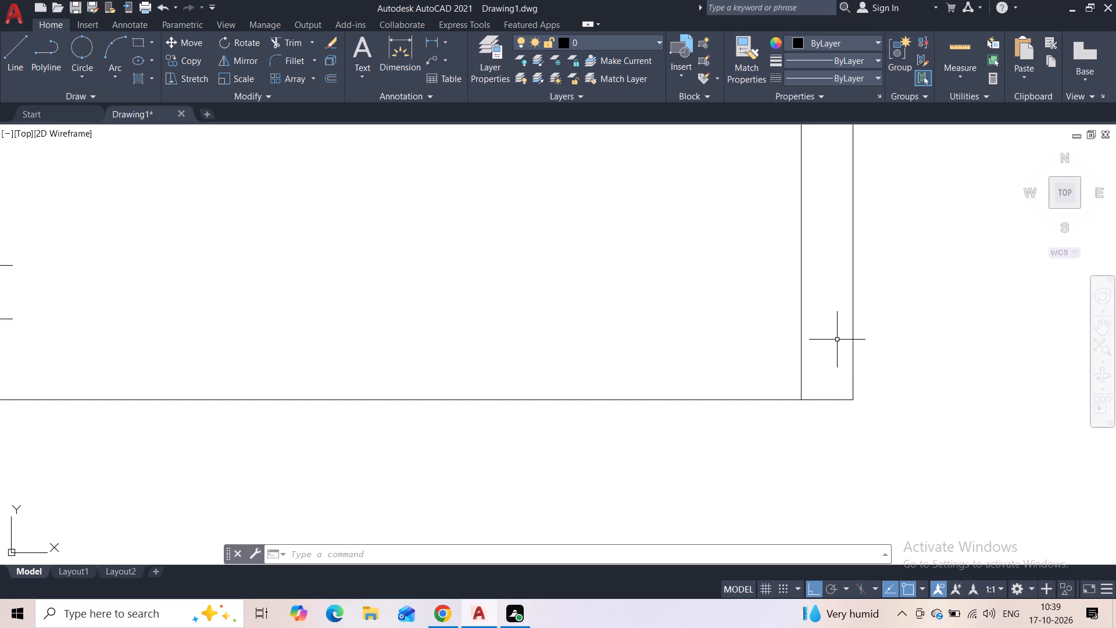
Trim the ends of the two step lines that extend past the new vertical line at the landing's edge.
scroll(759, 325, "down", 3)
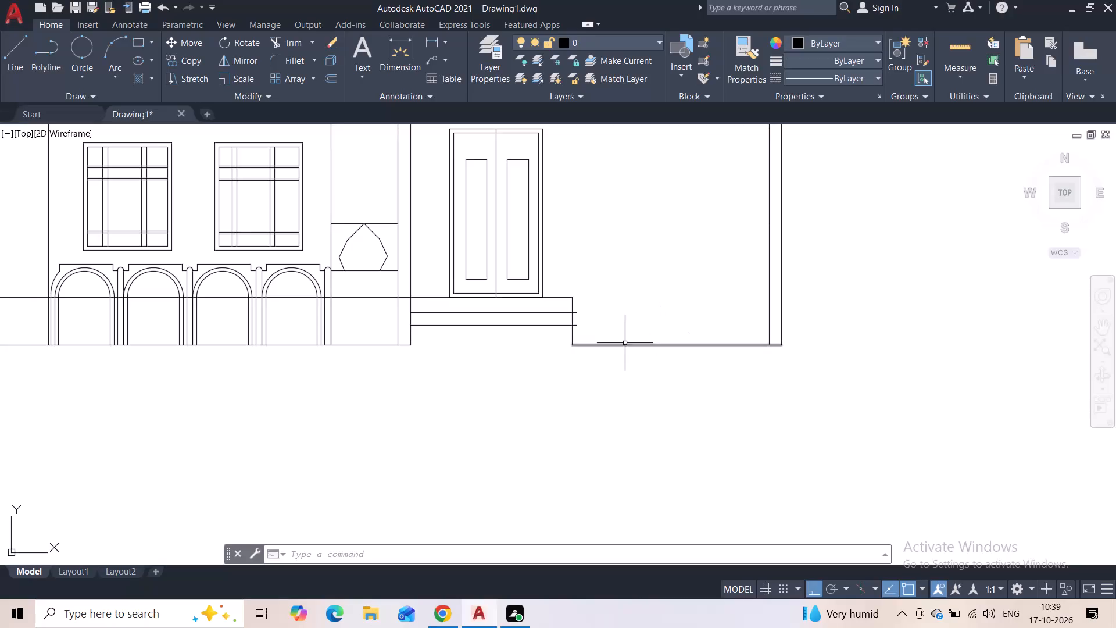
scroll(589, 324, "up", 2)
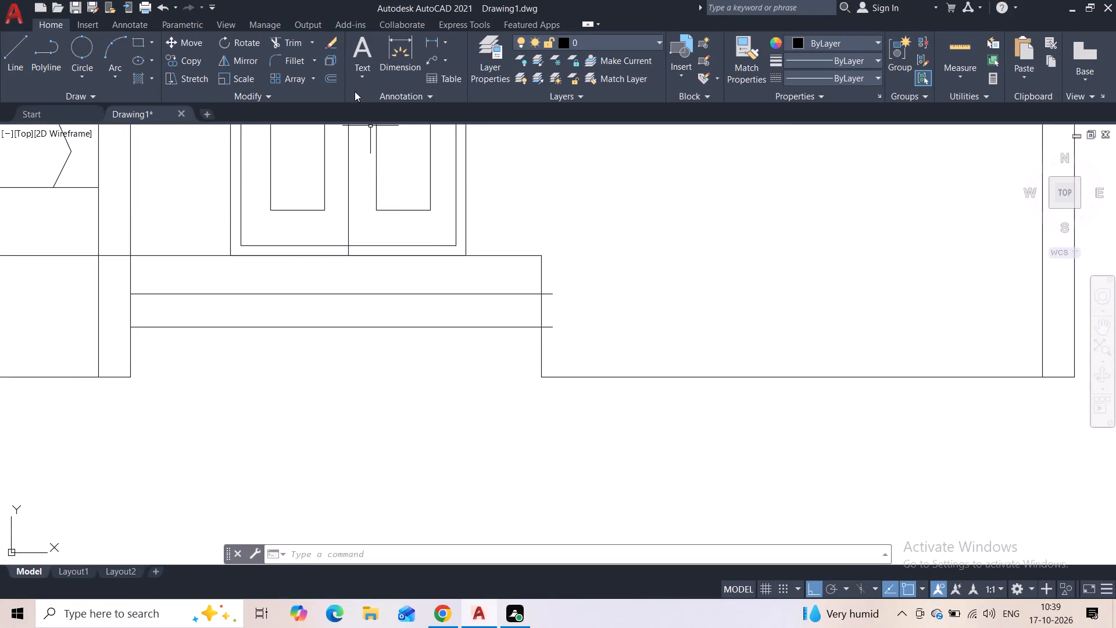
left_click(278, 45)
scroll(569, 300, "up", 3)
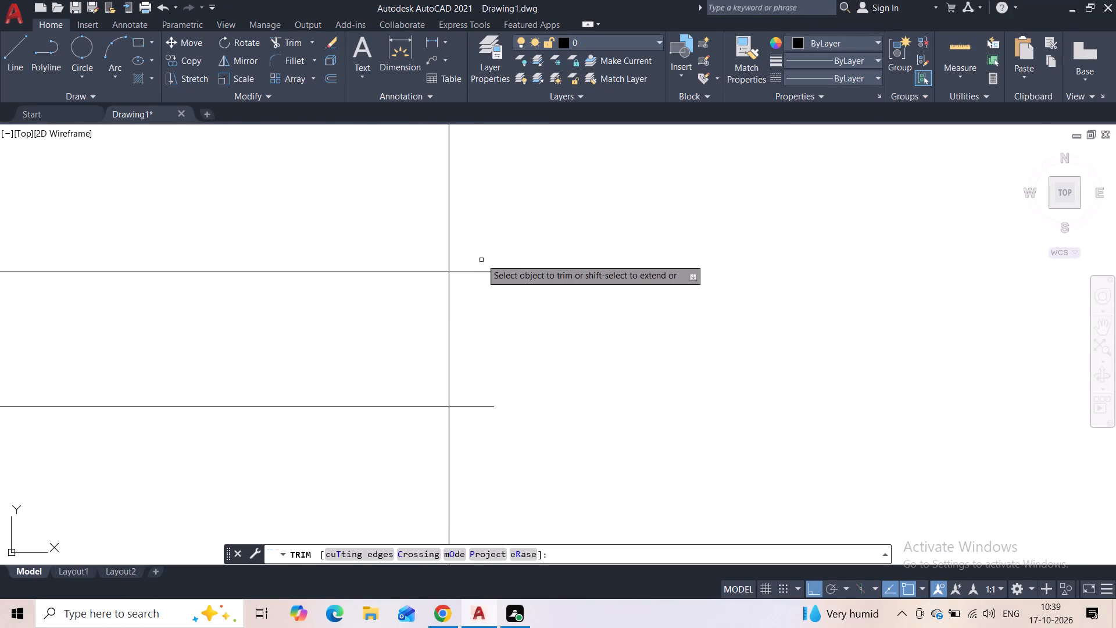
left_click_drag(481, 255, 489, 438)
key("Escape")
scroll(517, 337, "down", 5)
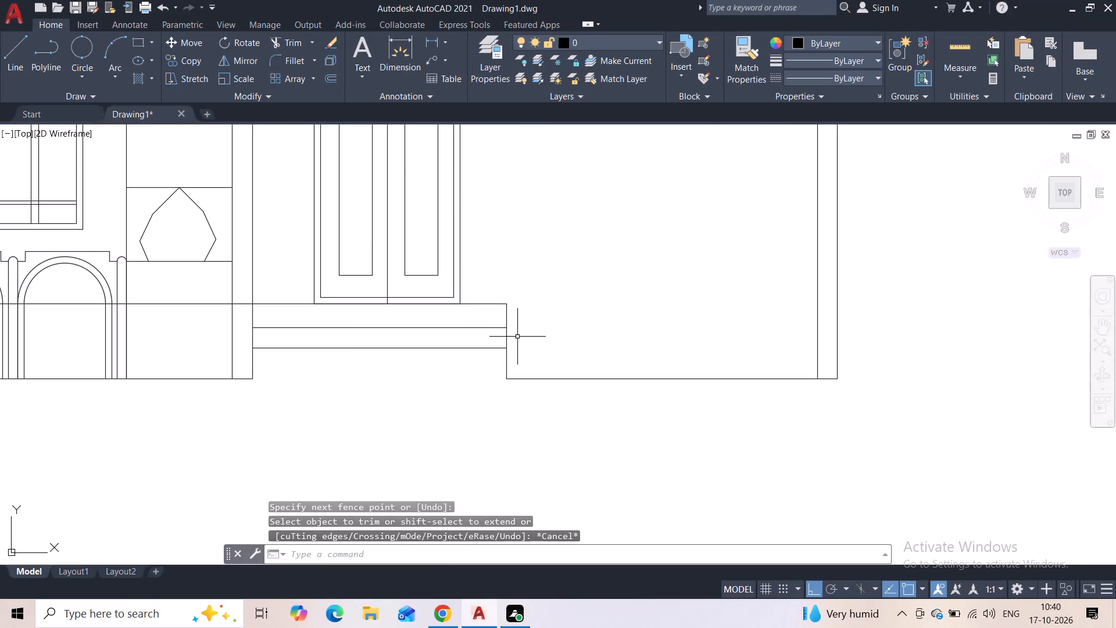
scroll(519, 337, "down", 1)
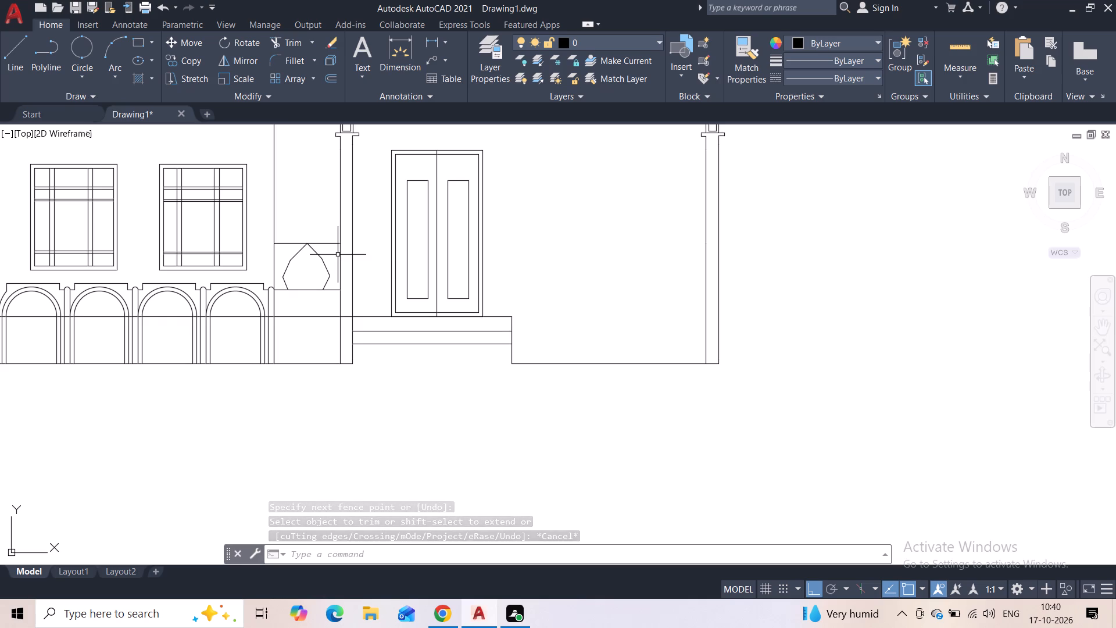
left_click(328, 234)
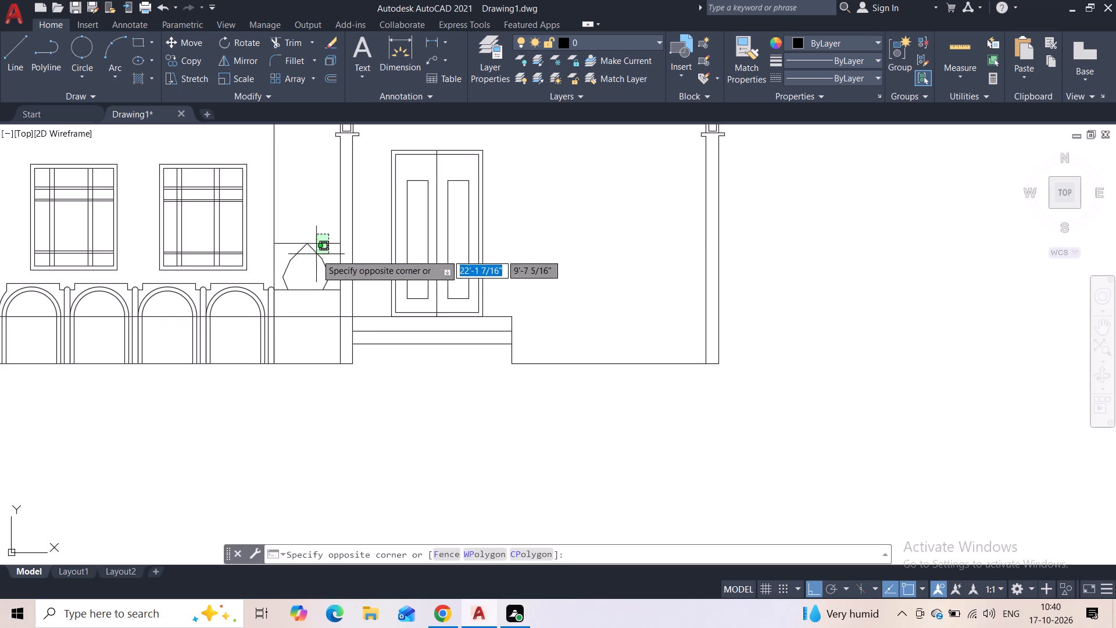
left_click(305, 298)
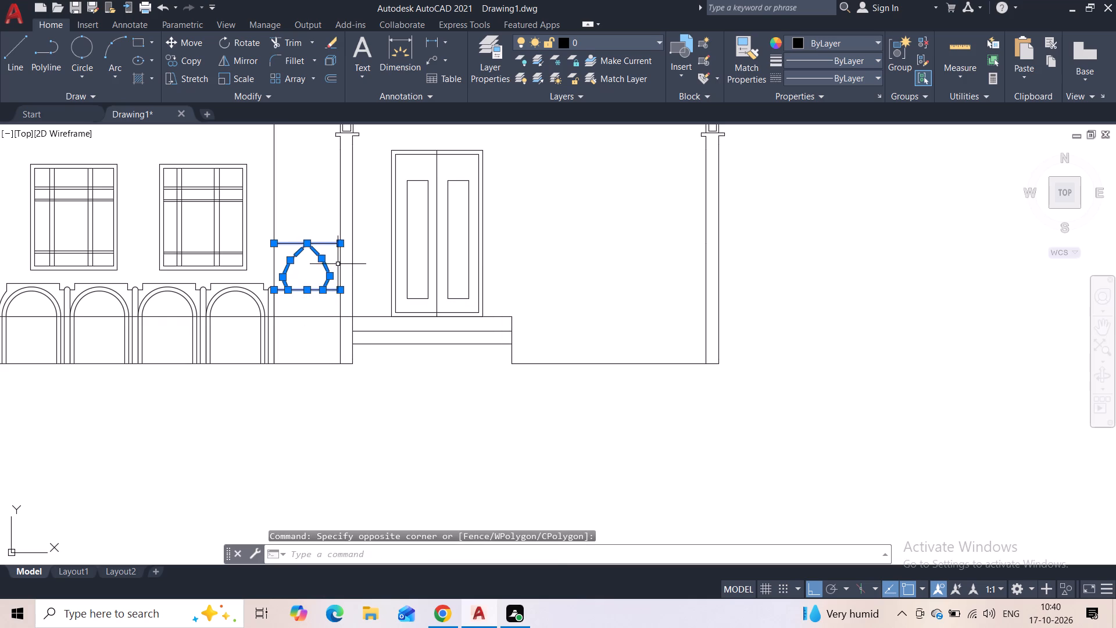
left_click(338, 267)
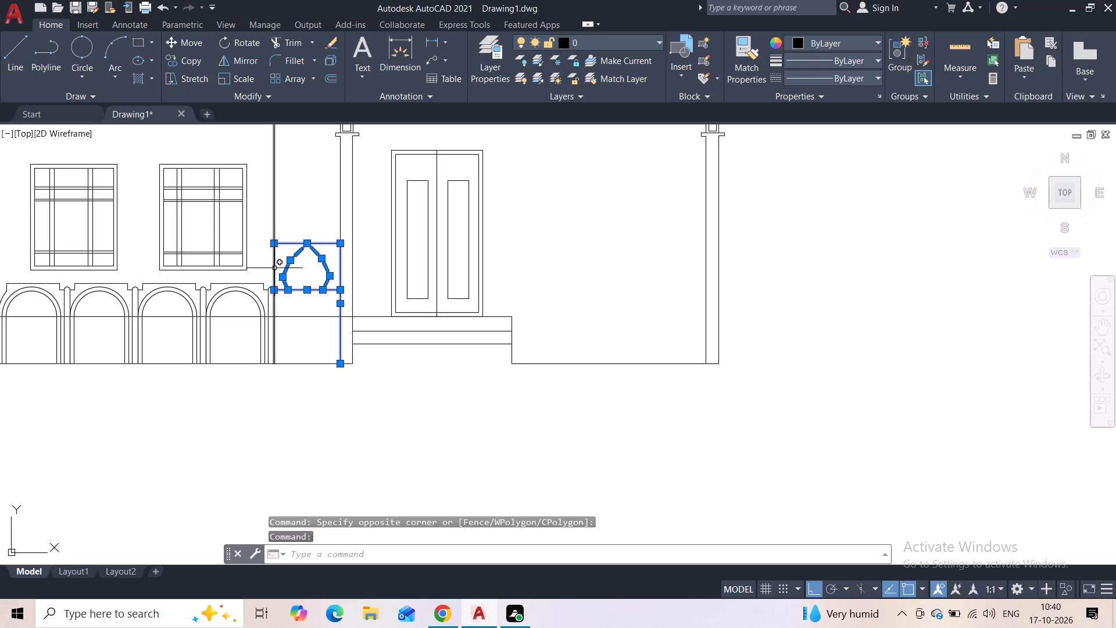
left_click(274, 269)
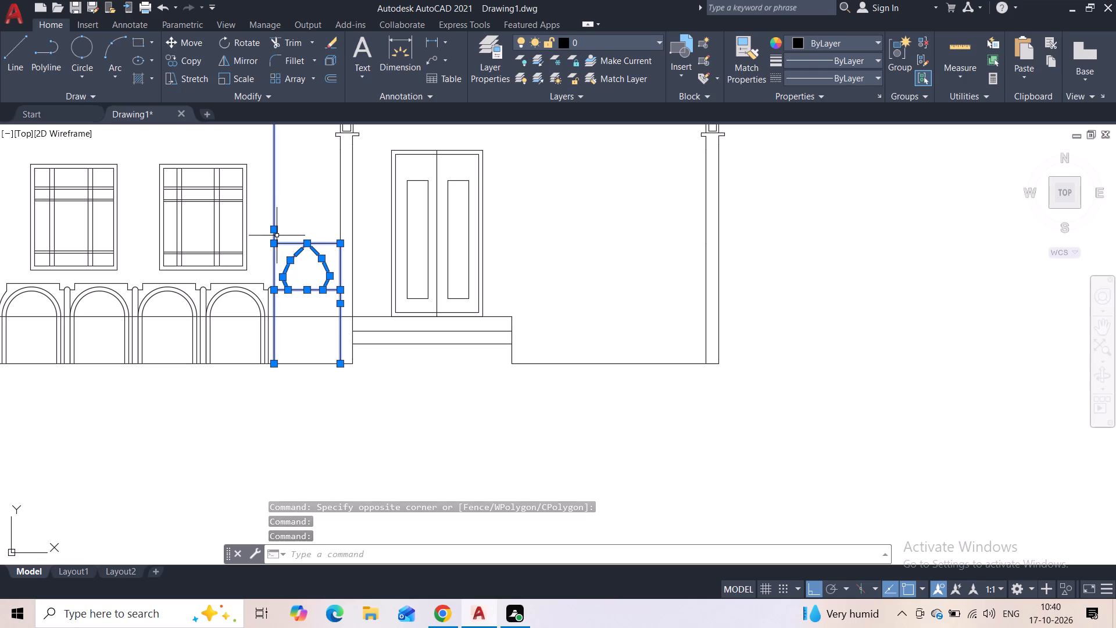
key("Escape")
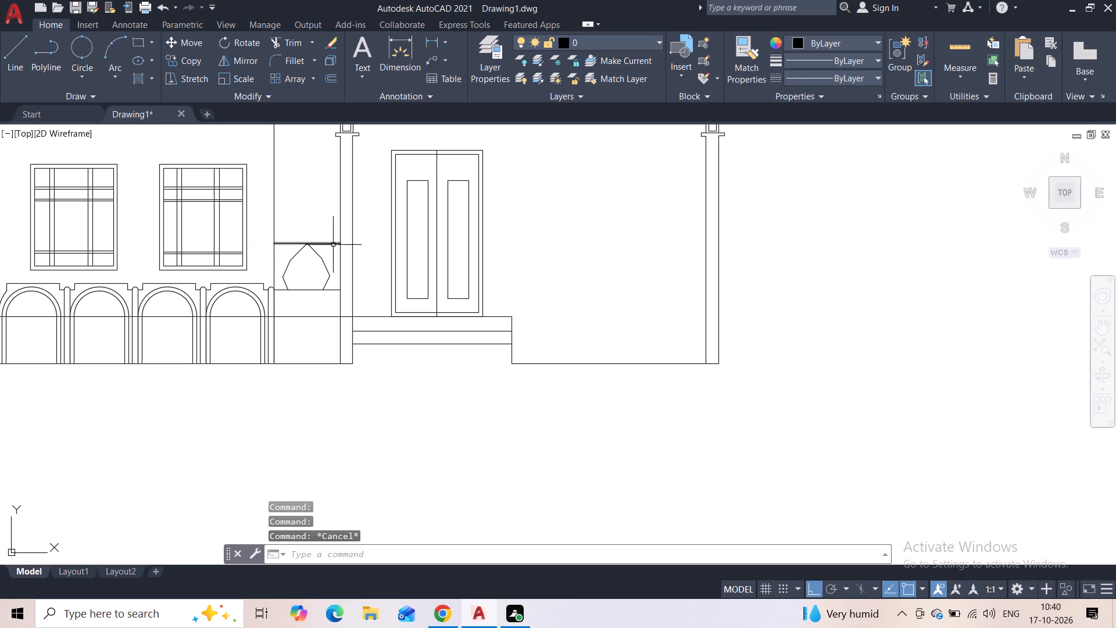
Copy the side block's pointed-arch panel with its edge lines three times side by side, from the landing's edge to the far post.
left_click(328, 239)
left_click(300, 288)
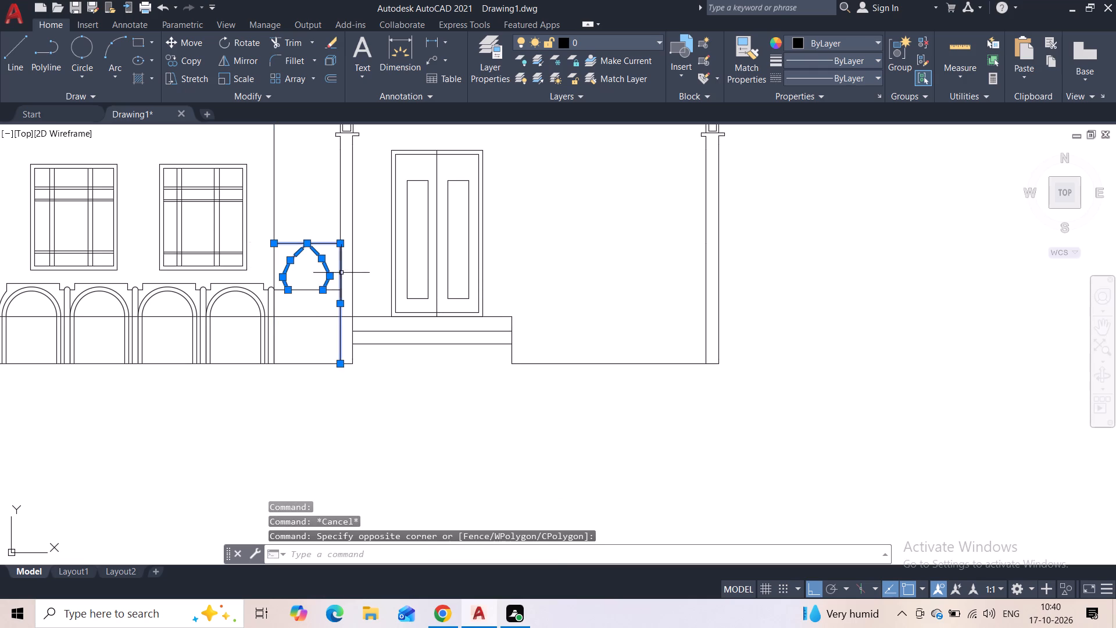
left_click(341, 273)
left_click(334, 291)
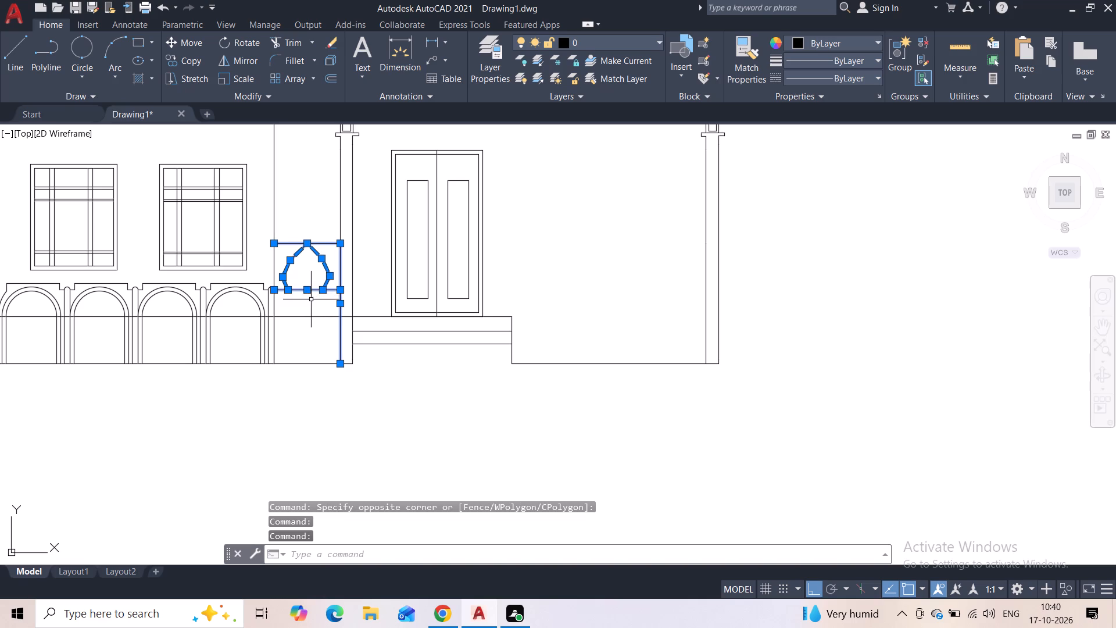
left_click(196, 60)
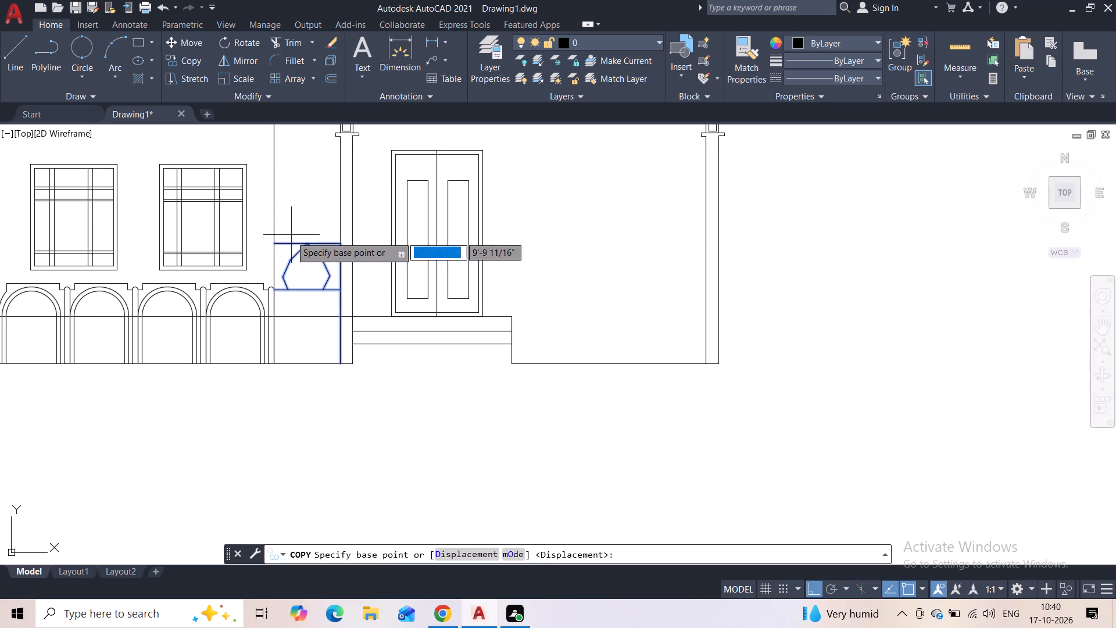
left_click(276, 244)
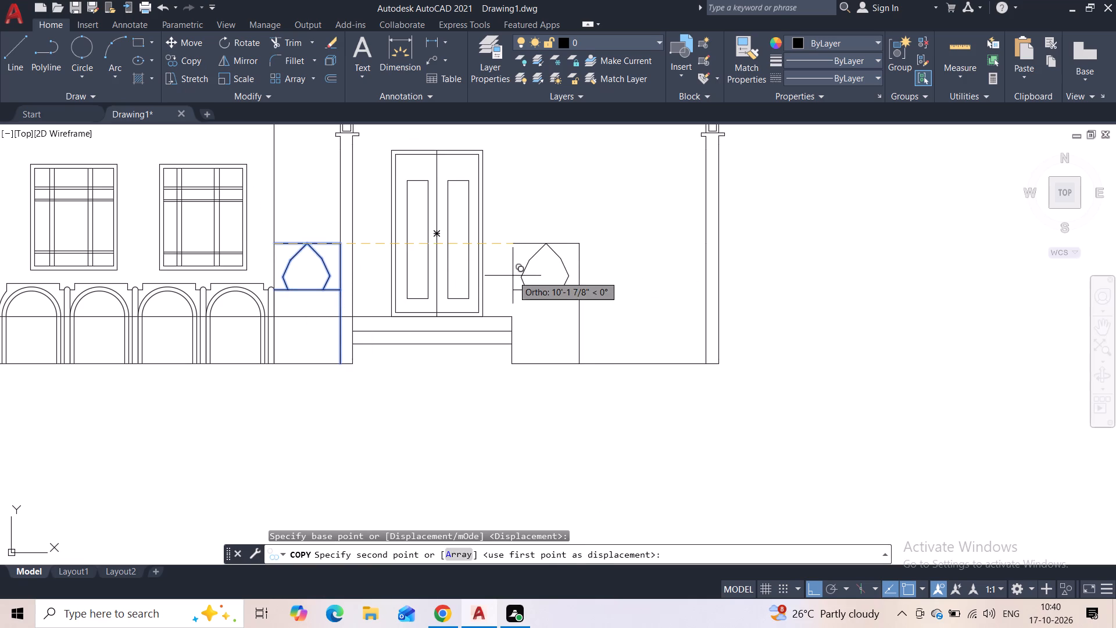
scroll(512, 277, "up", 1)
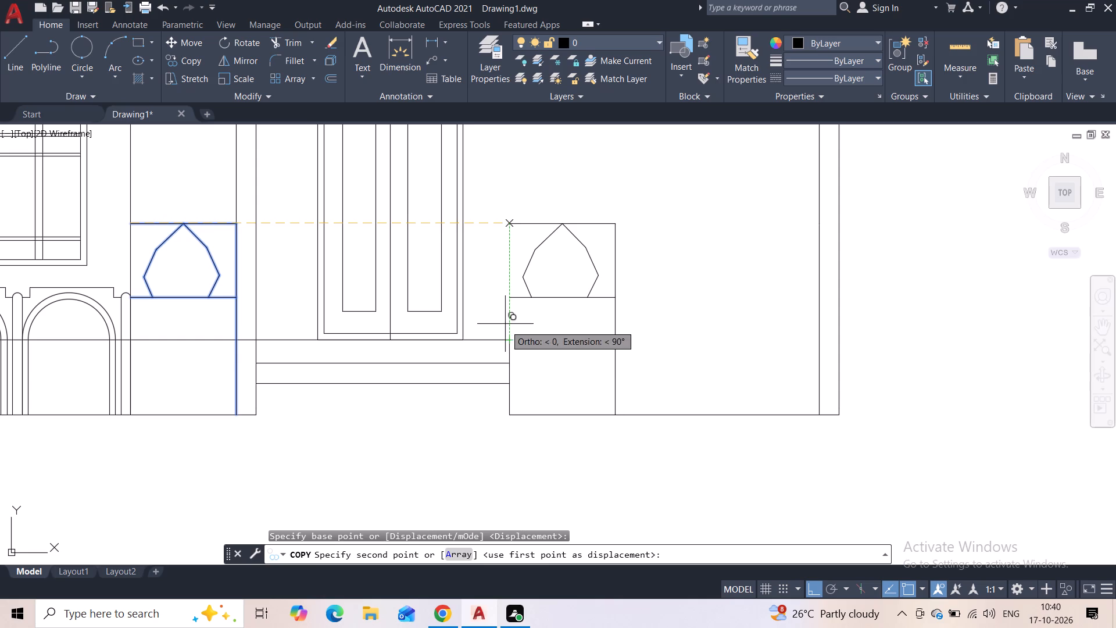
left_click(508, 225)
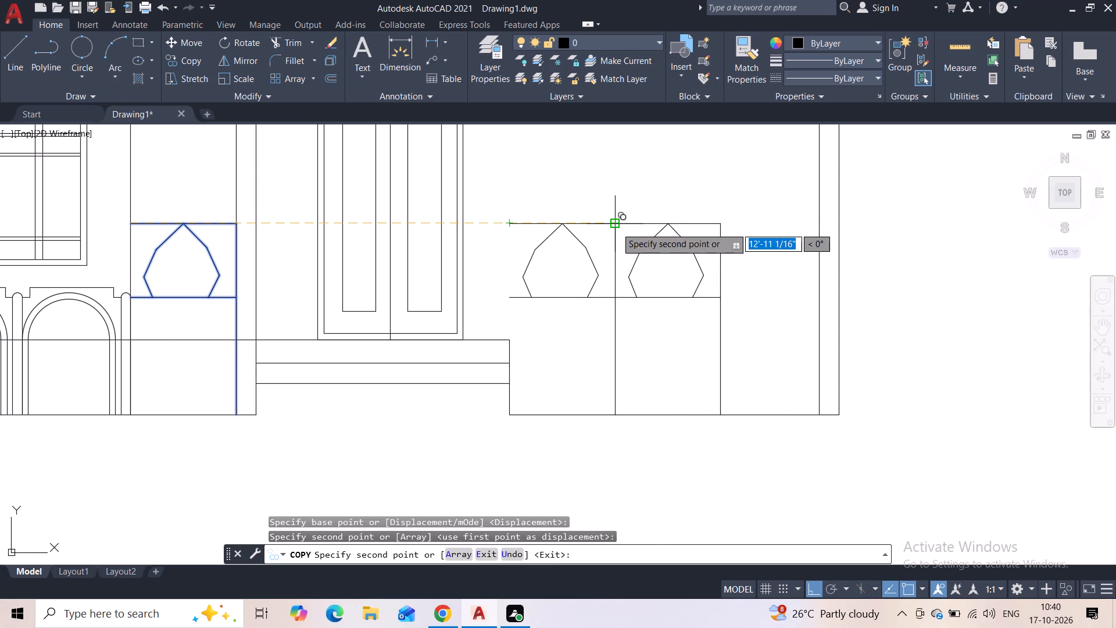
left_click(616, 227)
left_click(722, 225)
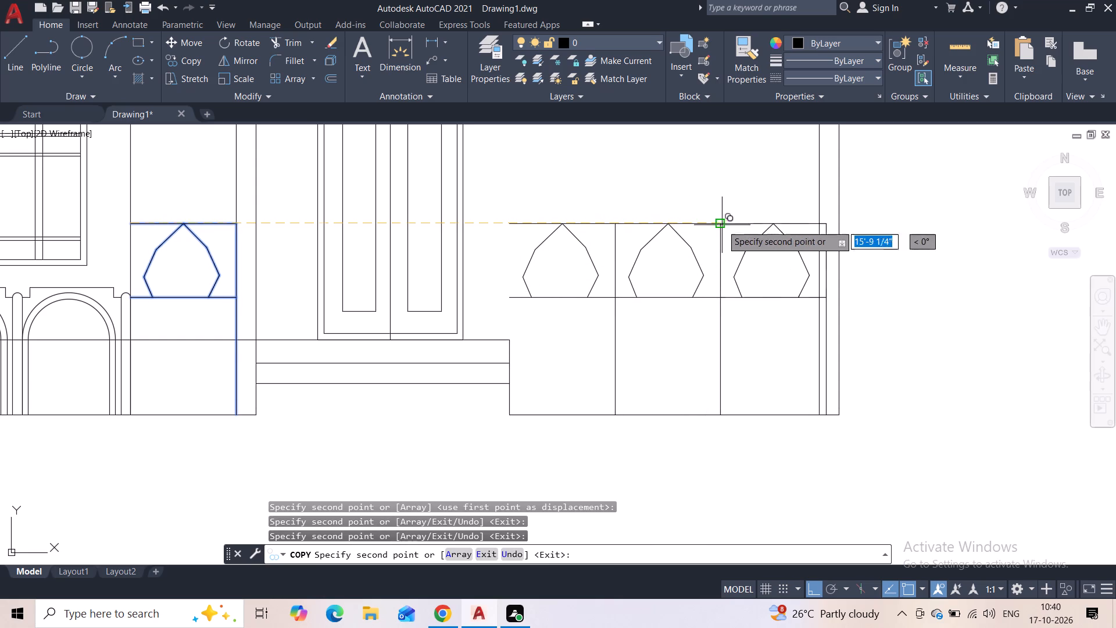
key("Escape")
scroll(741, 198, "down", 2)
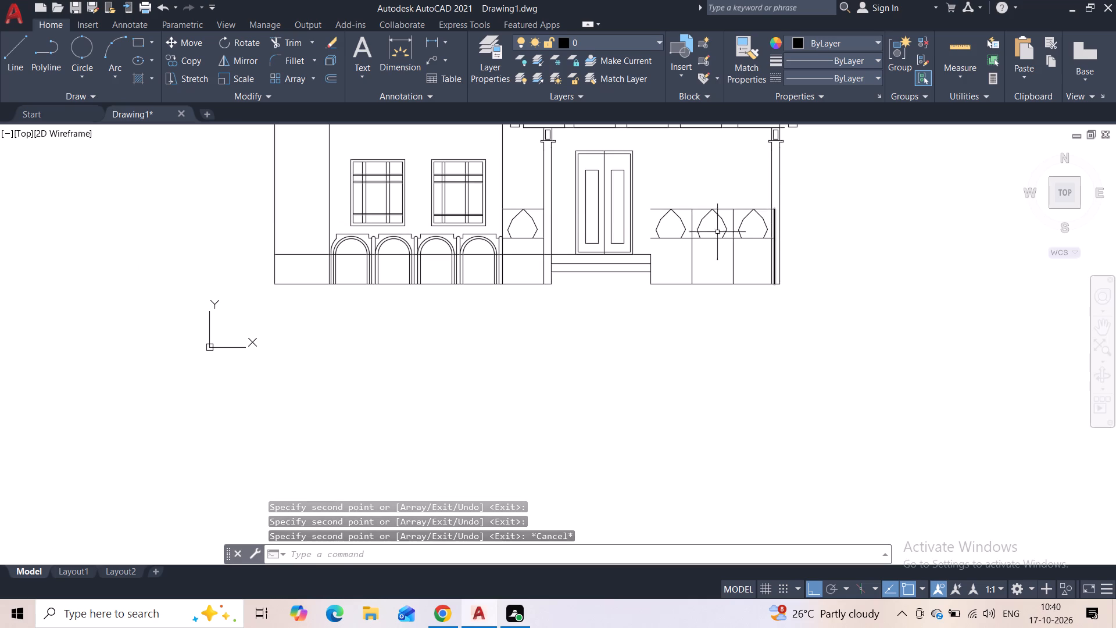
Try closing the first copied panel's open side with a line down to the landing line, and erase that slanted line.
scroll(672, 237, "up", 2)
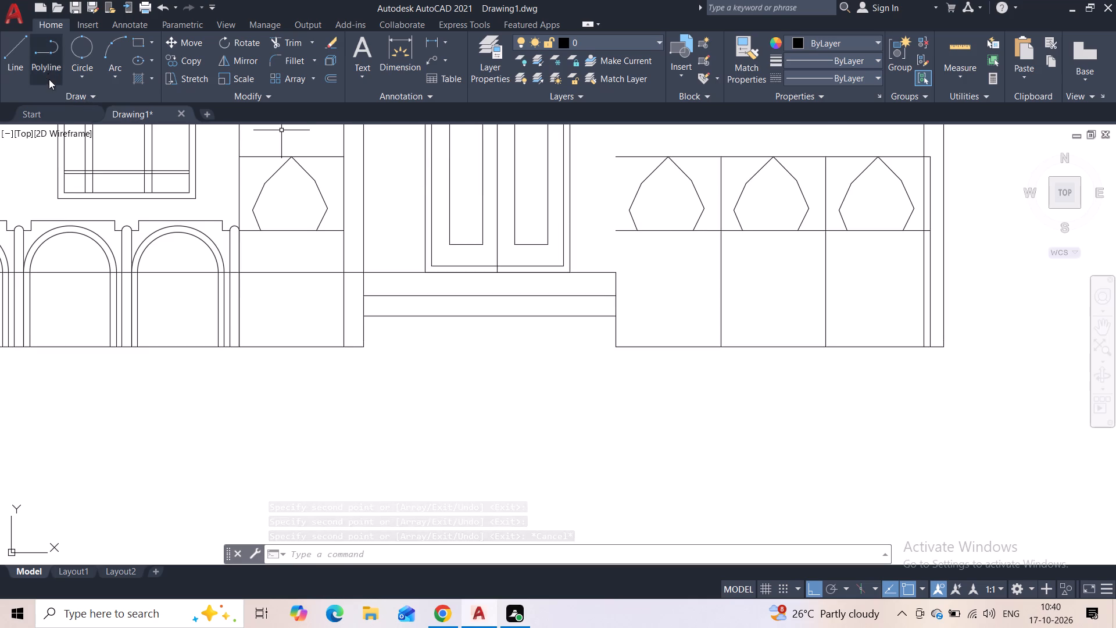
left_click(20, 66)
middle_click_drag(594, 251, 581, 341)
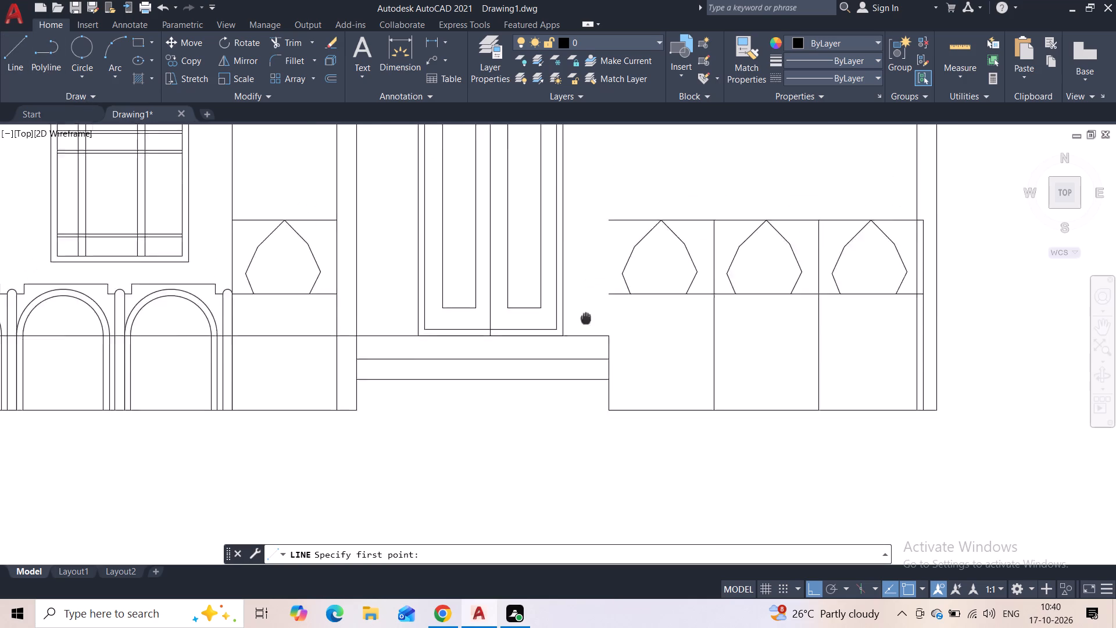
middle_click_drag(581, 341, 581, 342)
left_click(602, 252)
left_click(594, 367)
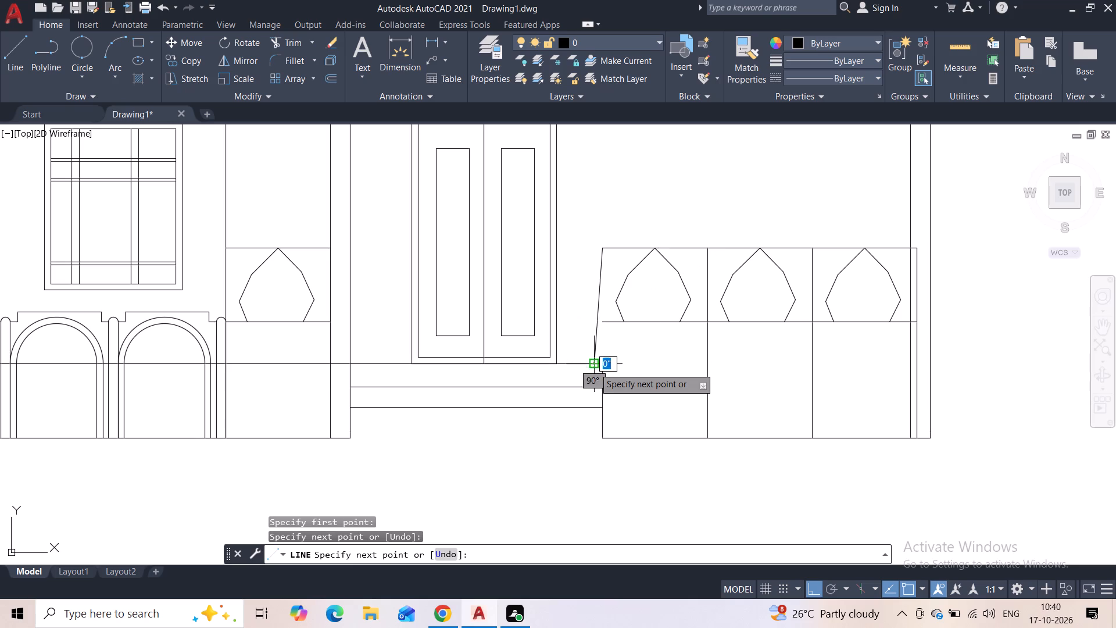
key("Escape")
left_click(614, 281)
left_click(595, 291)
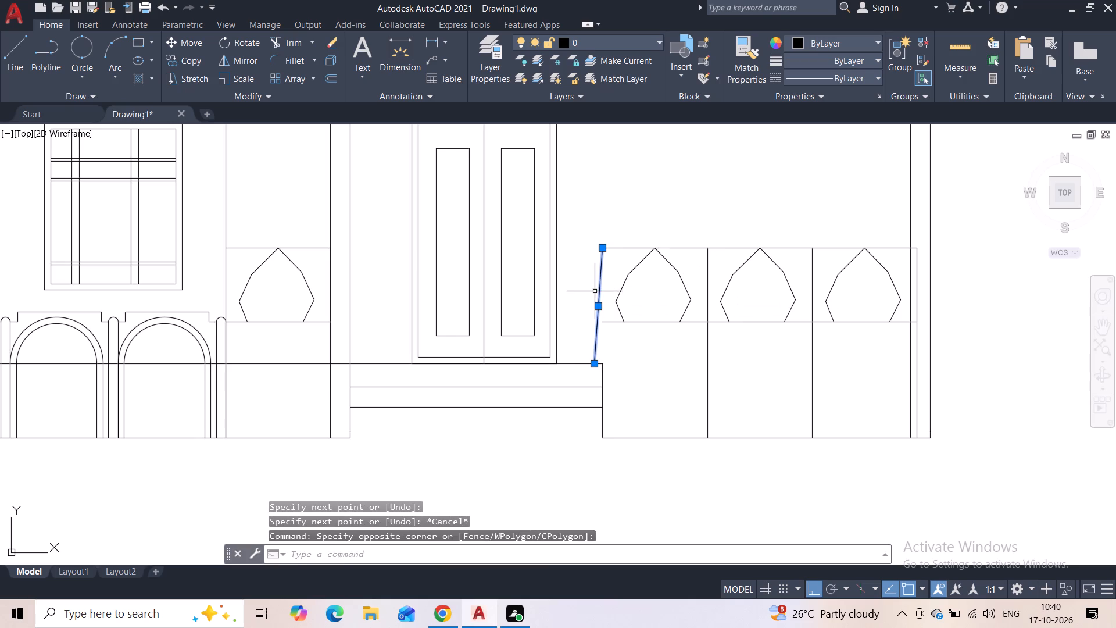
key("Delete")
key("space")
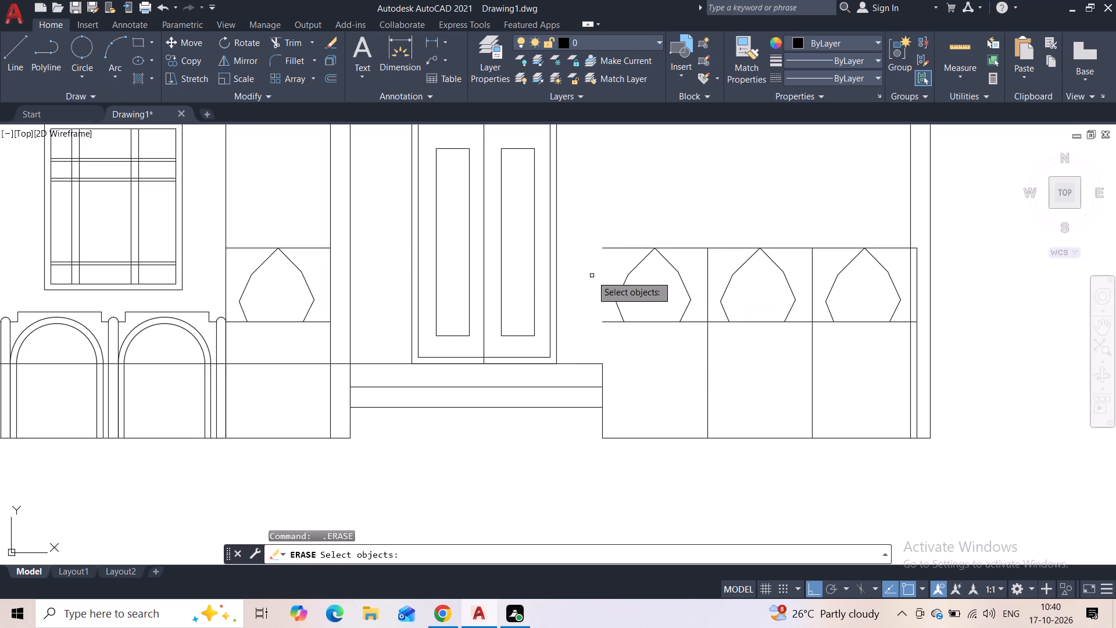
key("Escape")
Draw a vertical line from the first copied panel's open top corner down to the landing's corner.
left_click(3, 62)
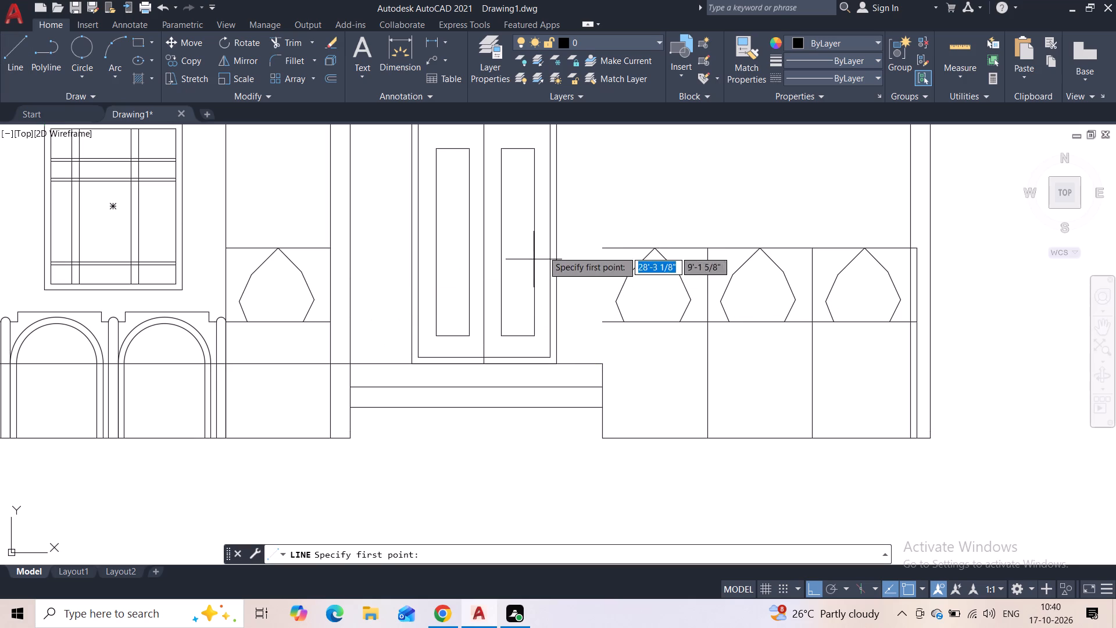
left_click(602, 251)
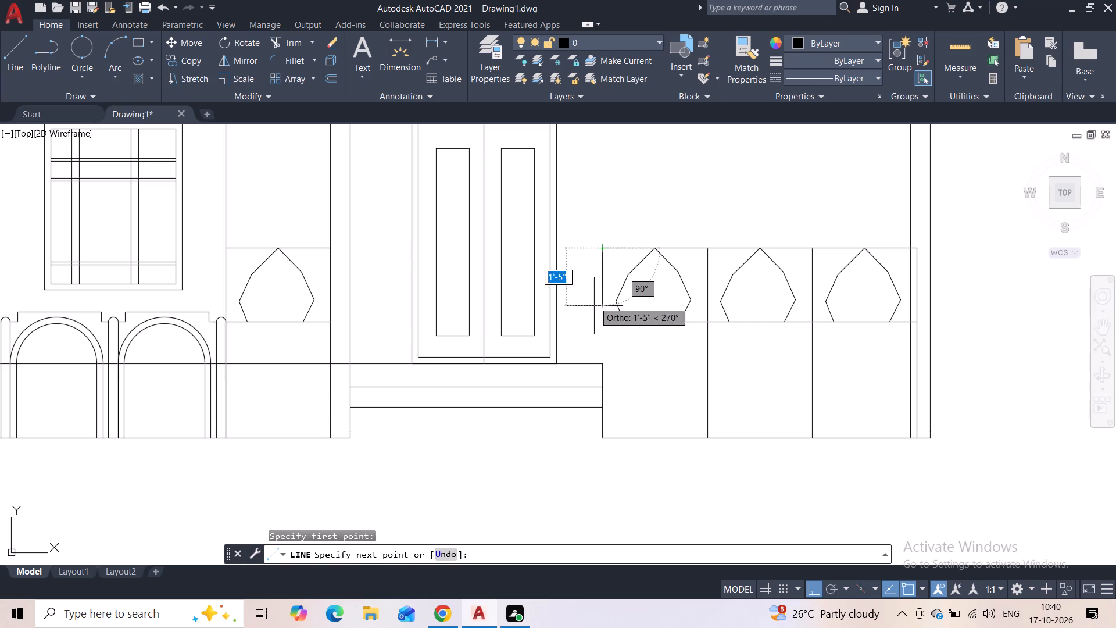
left_click(600, 363)
key("Escape")
Shorten the last arch panel's bottom line so it ends on the far post's inner edge.
middle_click_drag(673, 347, 345, 373)
scroll(587, 291, "up", 2)
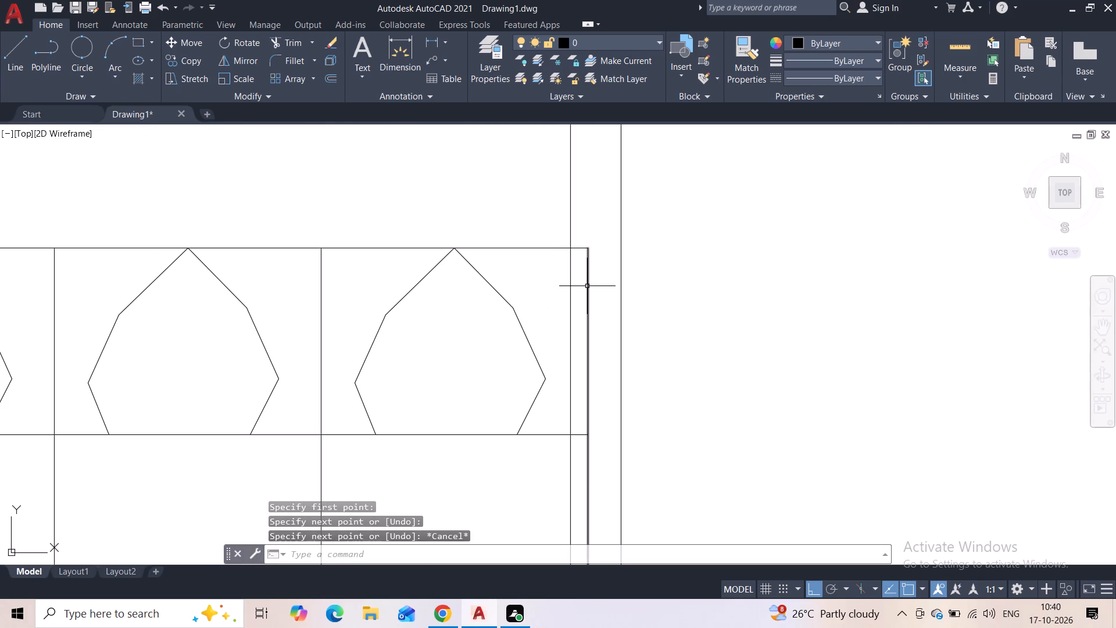
left_click(587, 286)
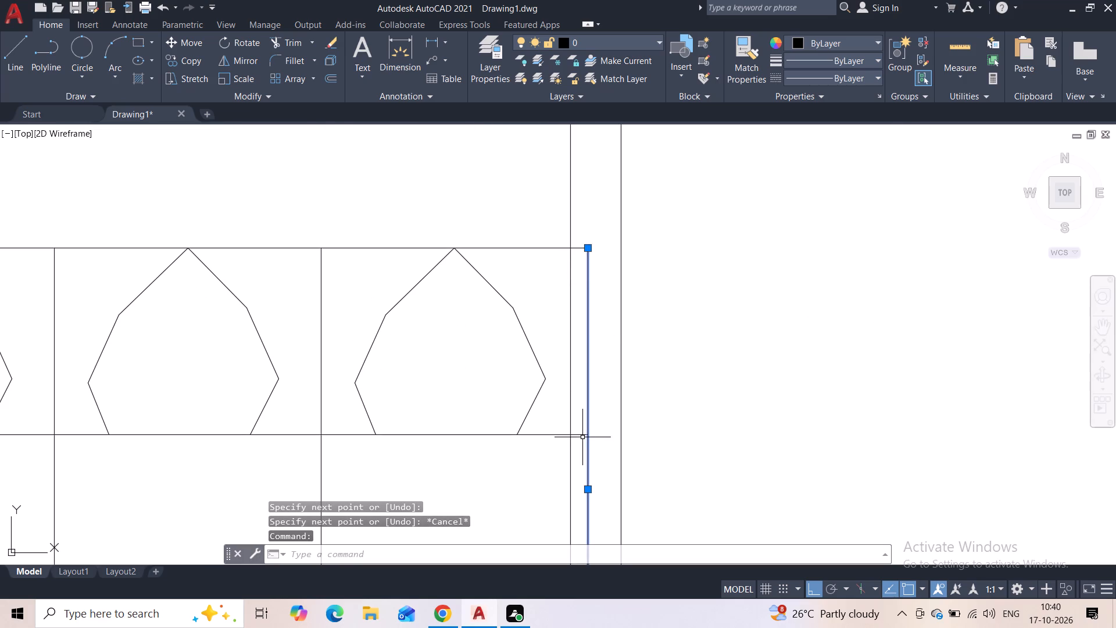
left_click(581, 434)
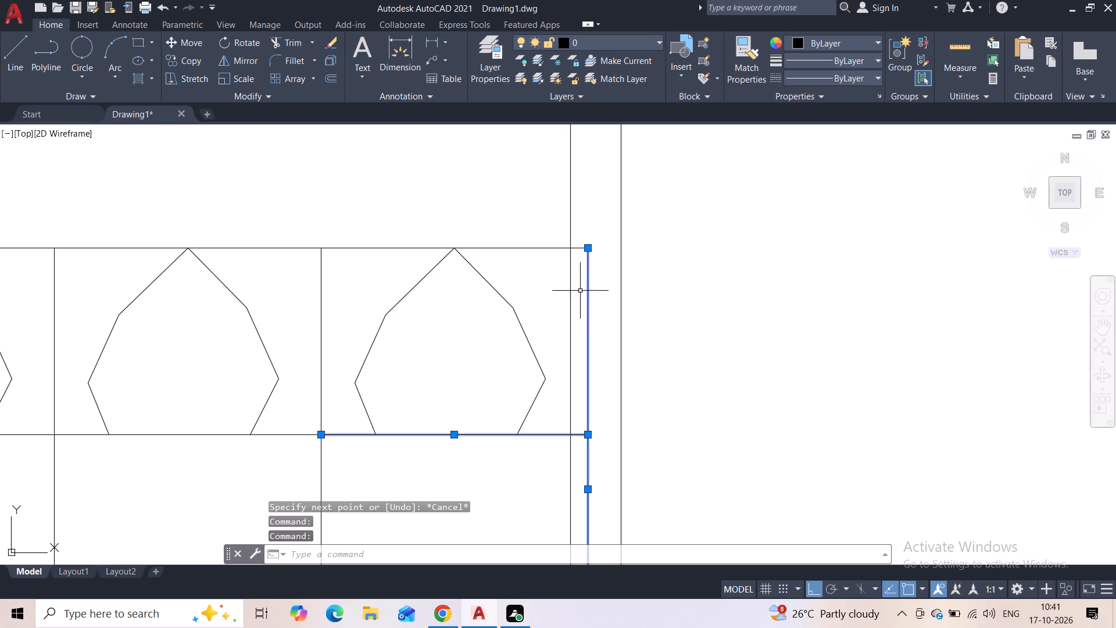
left_click(579, 249)
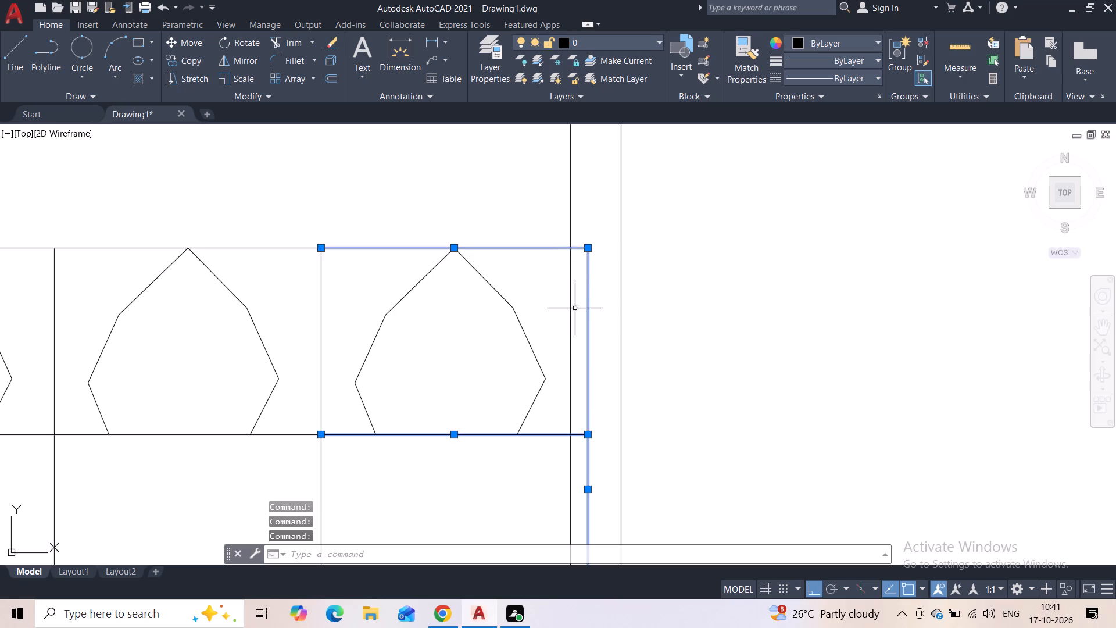
middle_click_drag(575, 313, 533, 188)
scroll(545, 377, "down", 2)
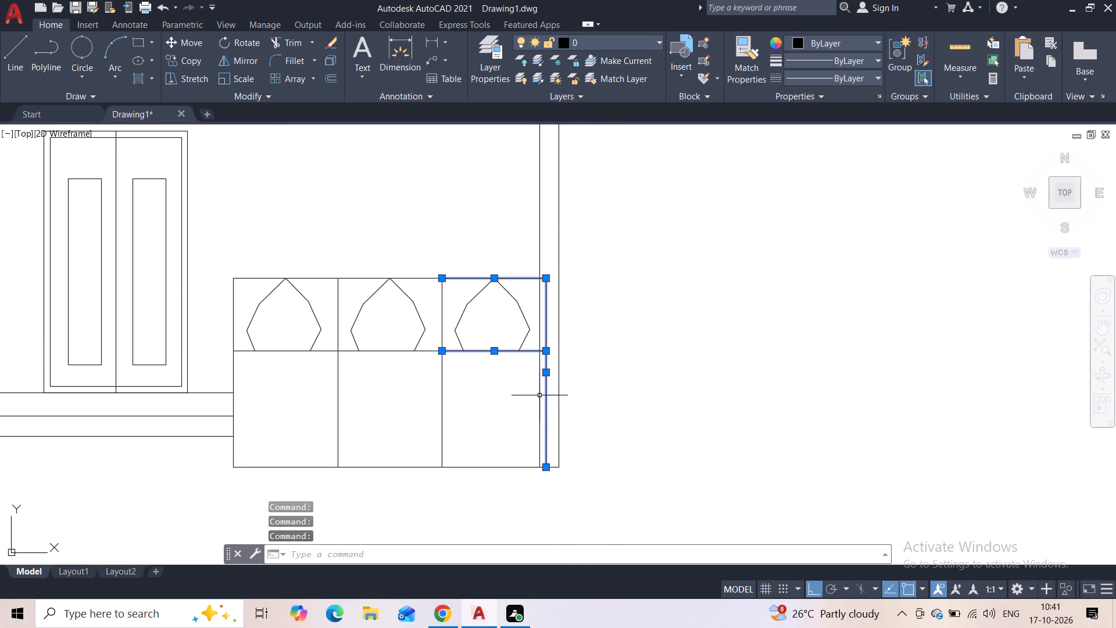
scroll(552, 358, "up", 2)
left_click(531, 342)
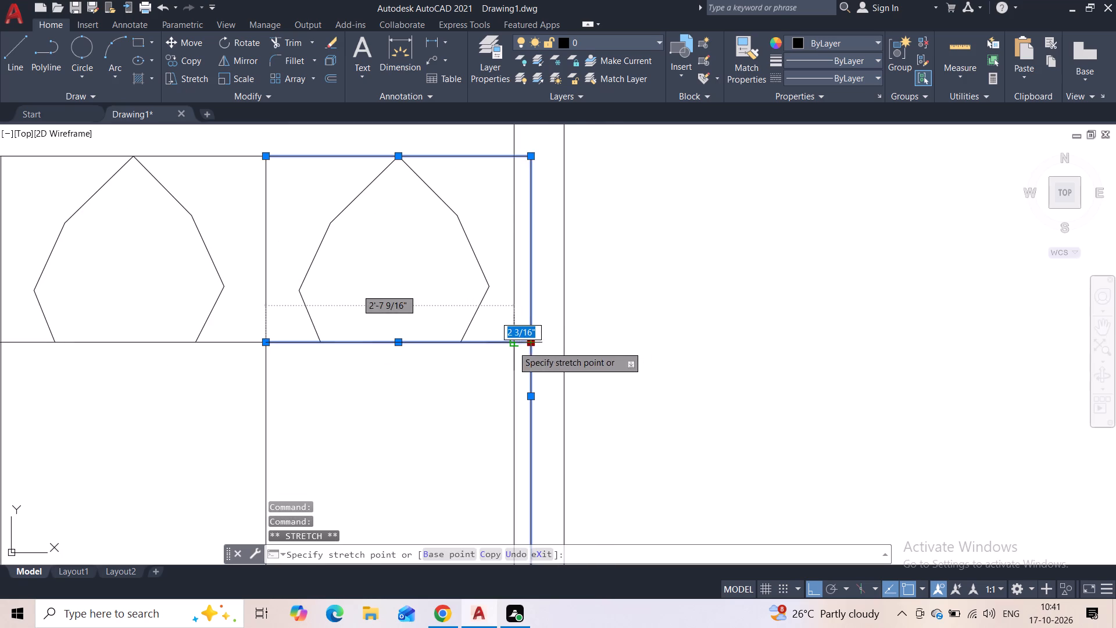
left_click(509, 345)
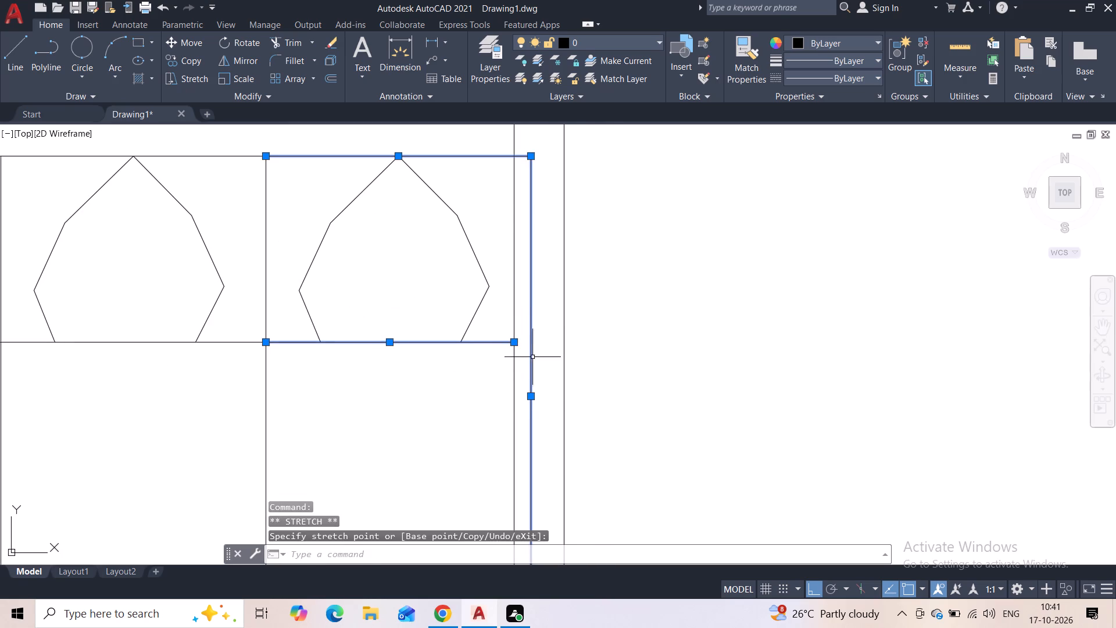
key("Escape")
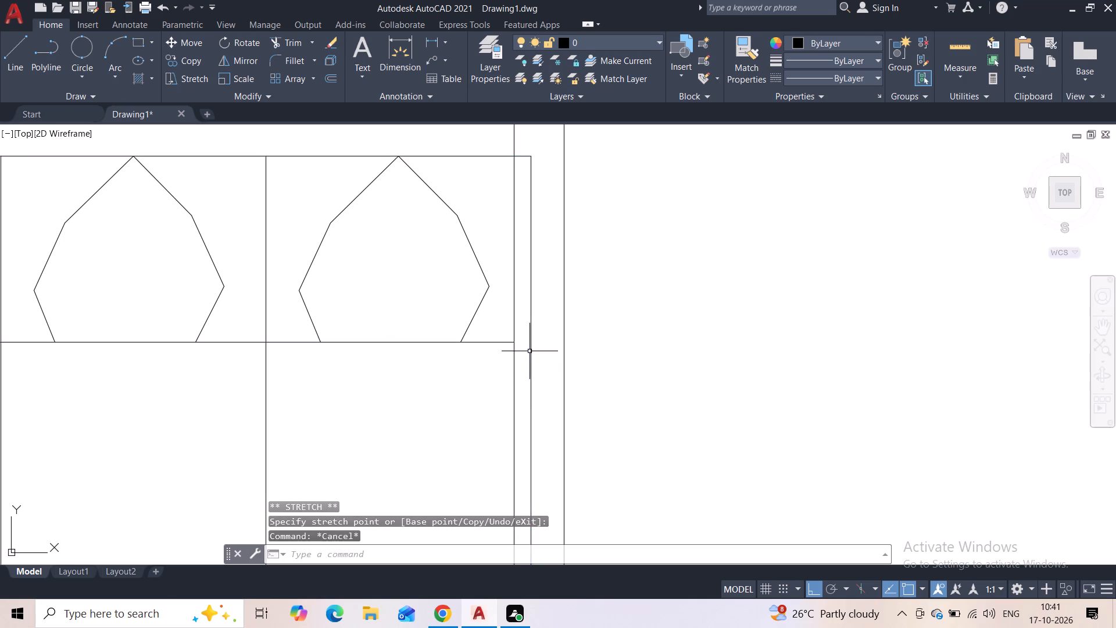
Erase the last arch panel's copied vertical line that runs inside the far post.
left_click(531, 340)
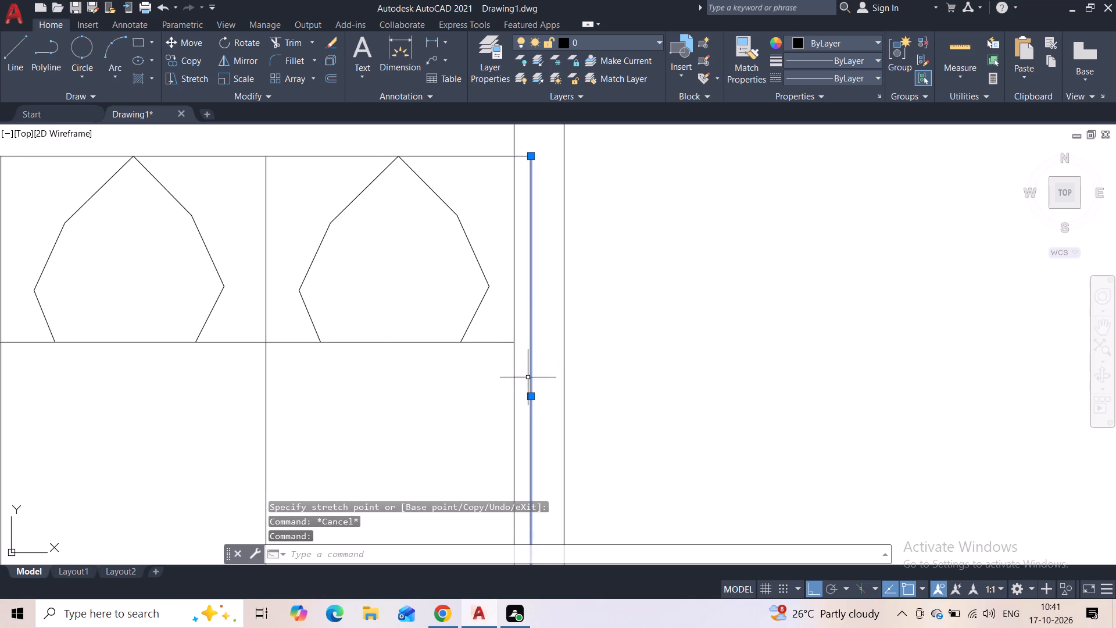
key("Delete")
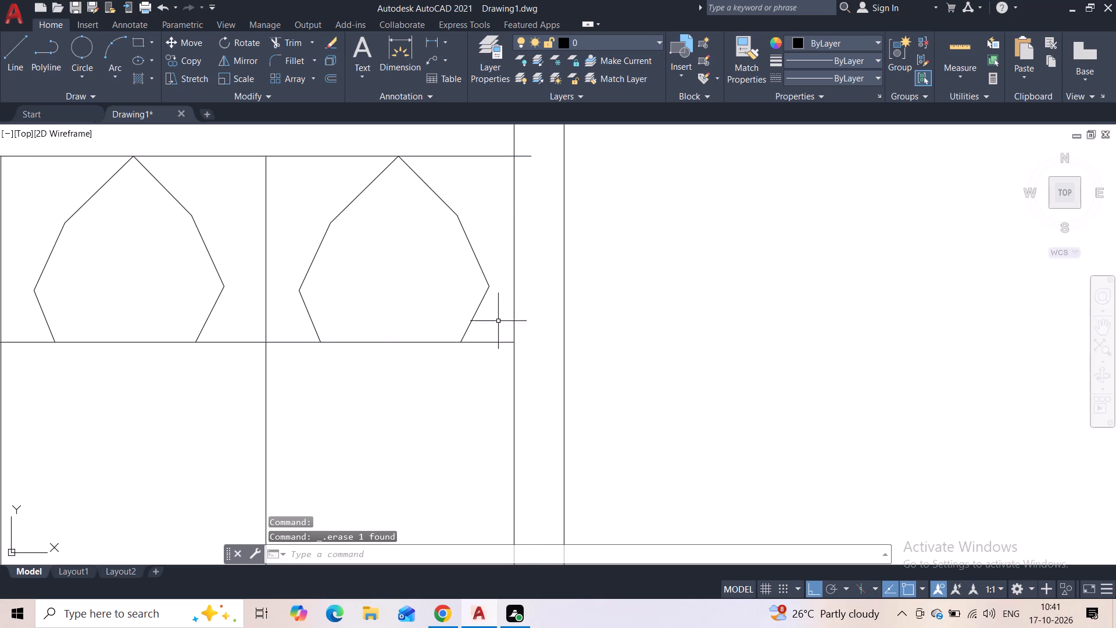
Trim the end of the last arch panel's top line that extends into the far post.
left_click(280, 46)
left_click_drag(525, 148, 525, 151)
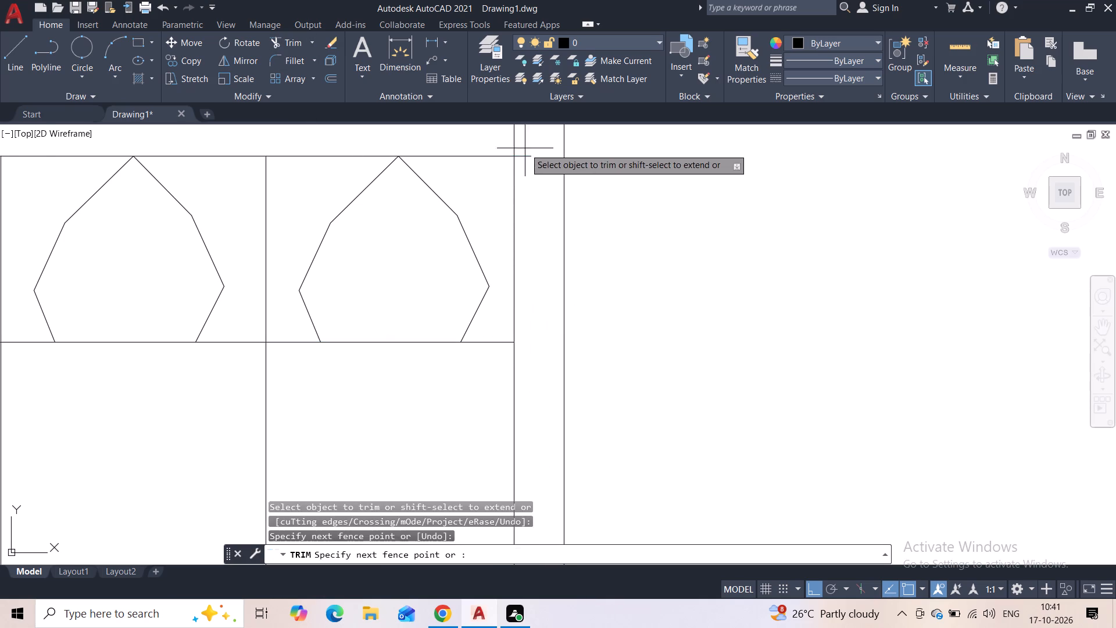
left_click_drag(525, 151, 524, 183)
scroll(524, 198, "down", 4)
key("Escape")
scroll(543, 295, "down", 2)
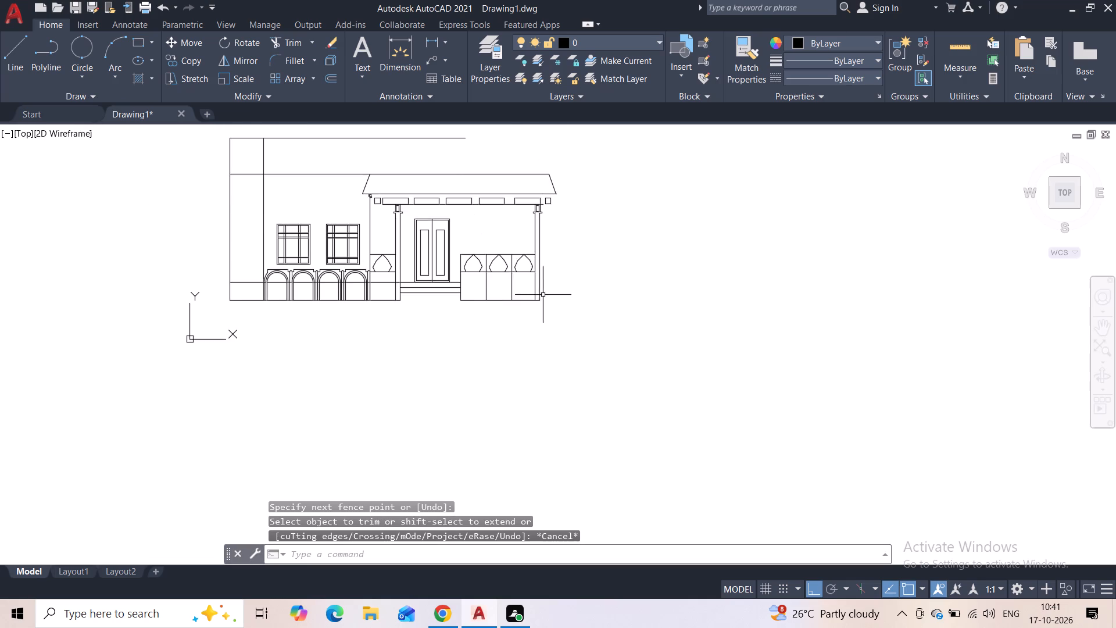
Trim the end of the line under the canopy's beam blocks that extends past the far post's outer edge.
scroll(488, 275, "up", 2)
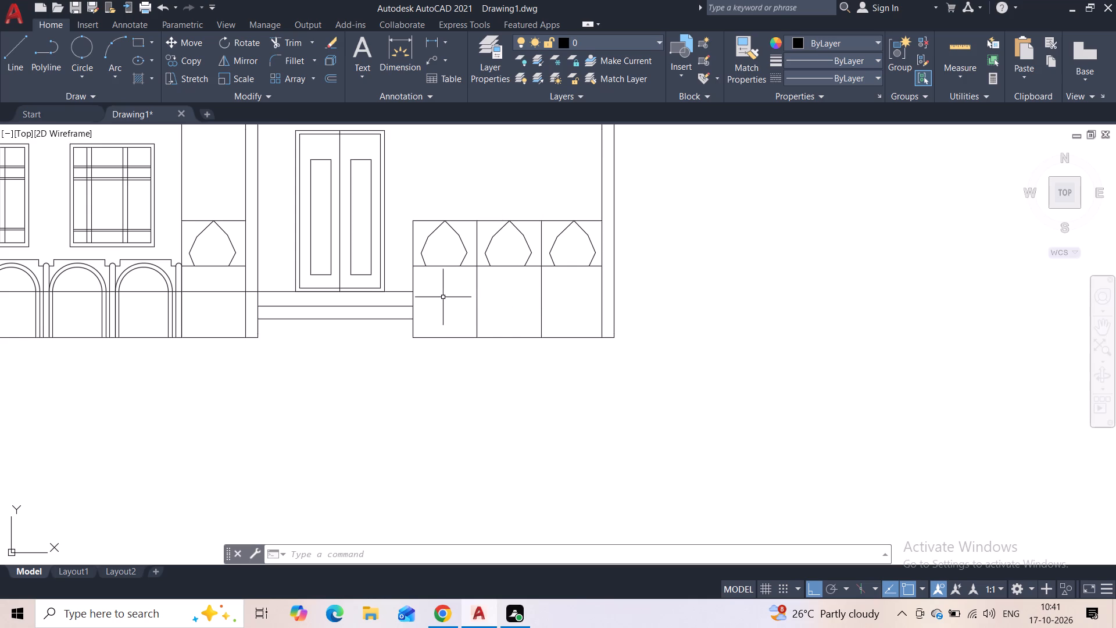
scroll(450, 229, "down", 1)
middle_click_drag(456, 204, 491, 328)
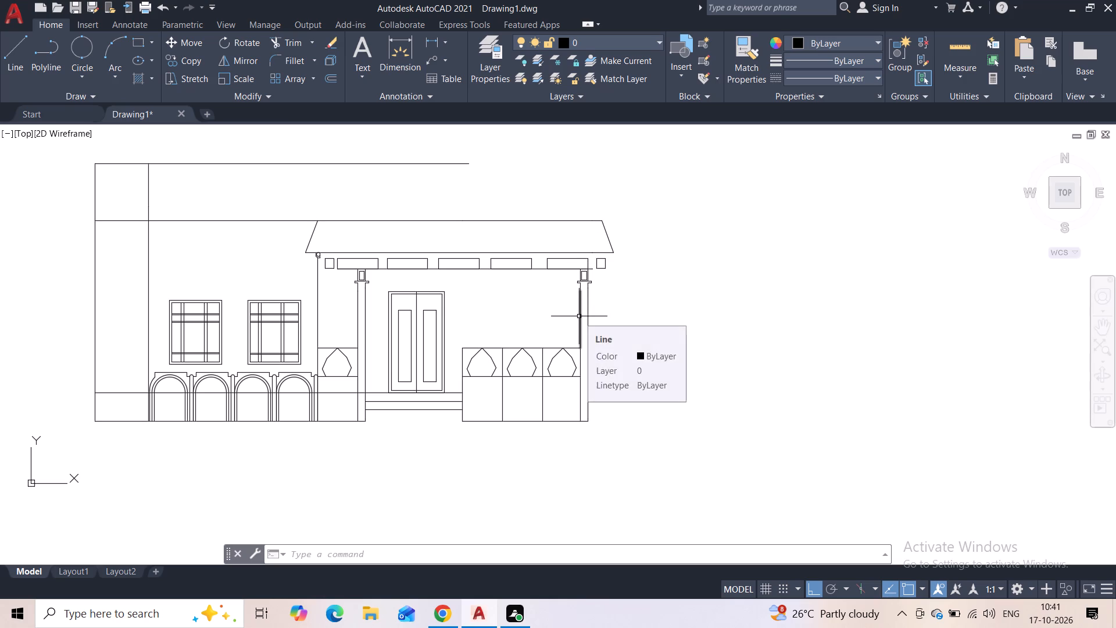
scroll(582, 275, "up", 2)
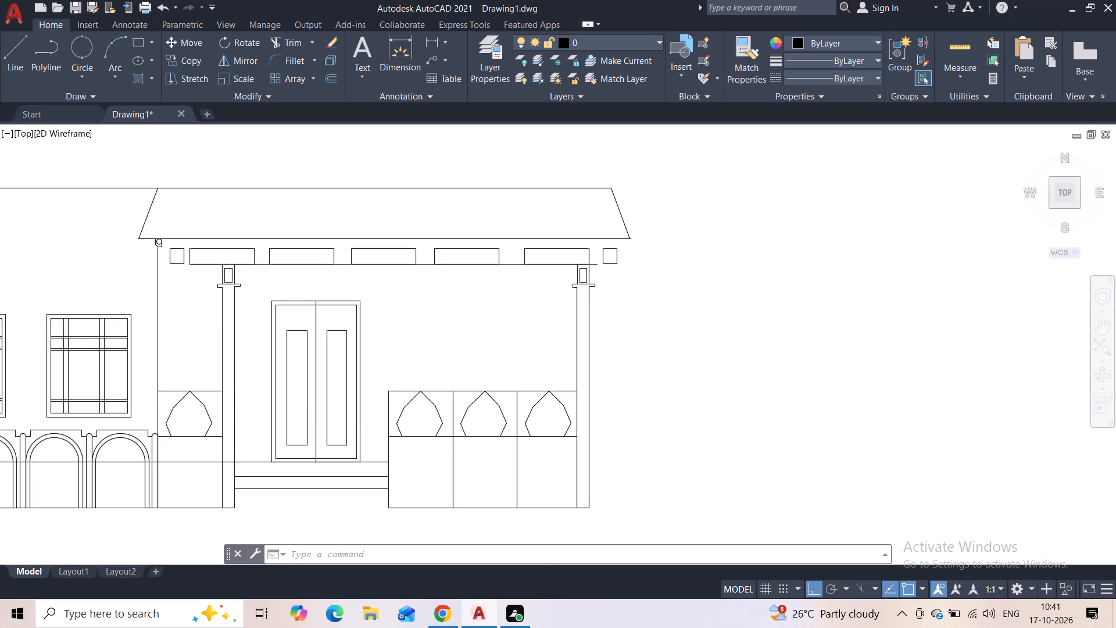
scroll(585, 270, "up", 2)
left_click(288, 46)
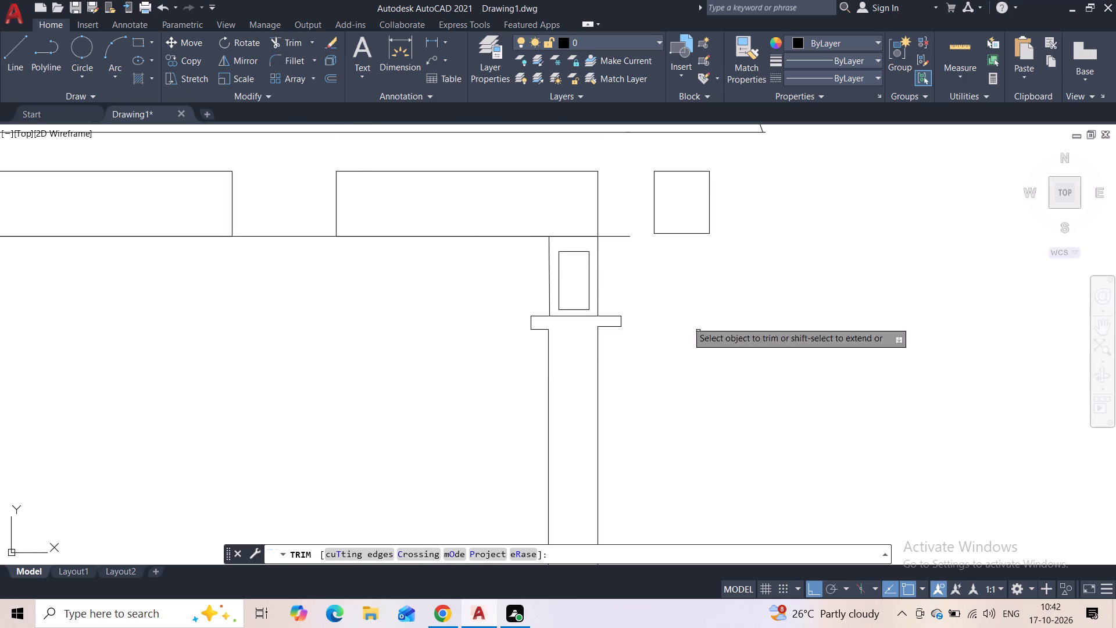
left_click_drag(621, 233, 620, 259)
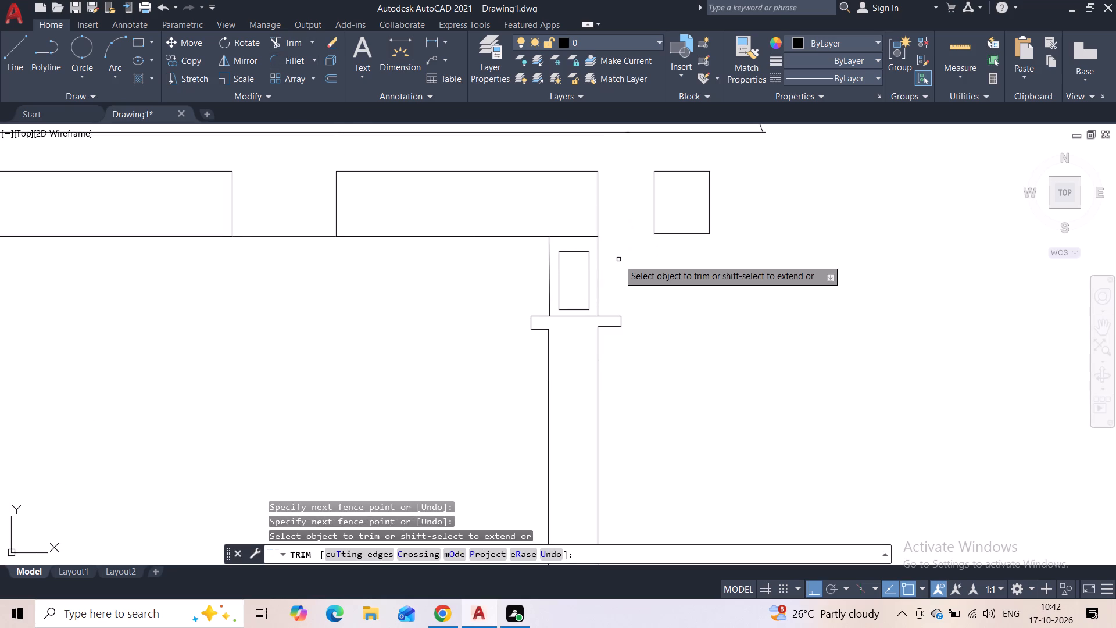
key("Escape")
With ortho off, draw a two-segment polyline, about 7 1/2" and 2'-0 1/2", from the far post cap's outer top corner to the canopy's eave tip.
scroll(618, 266, "down", 3)
scroll(660, 360, "down", 1)
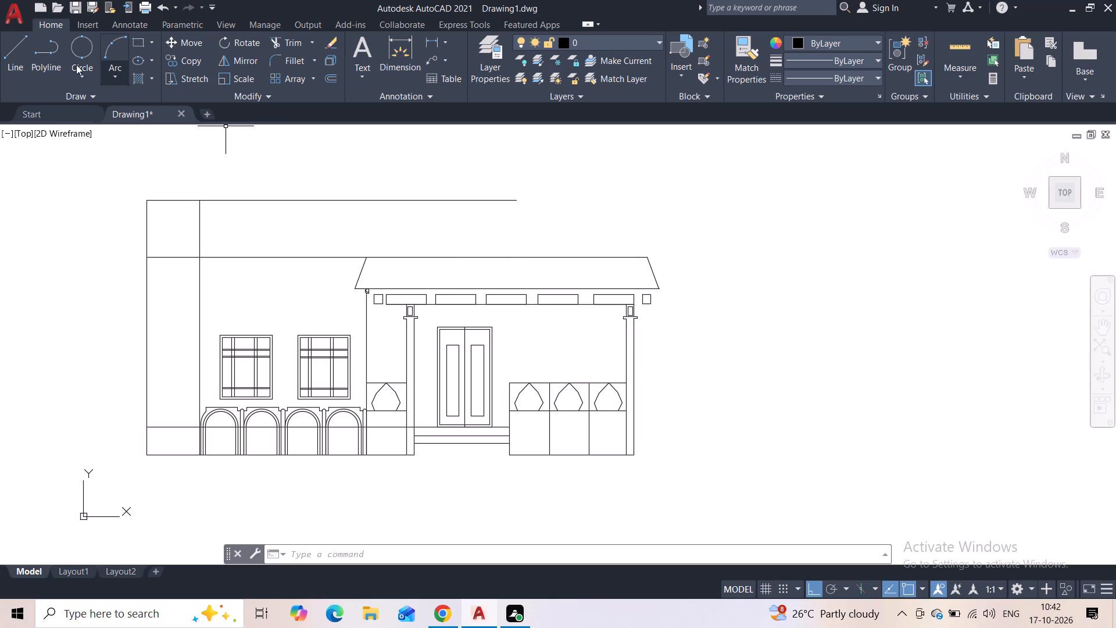
left_click(53, 62)
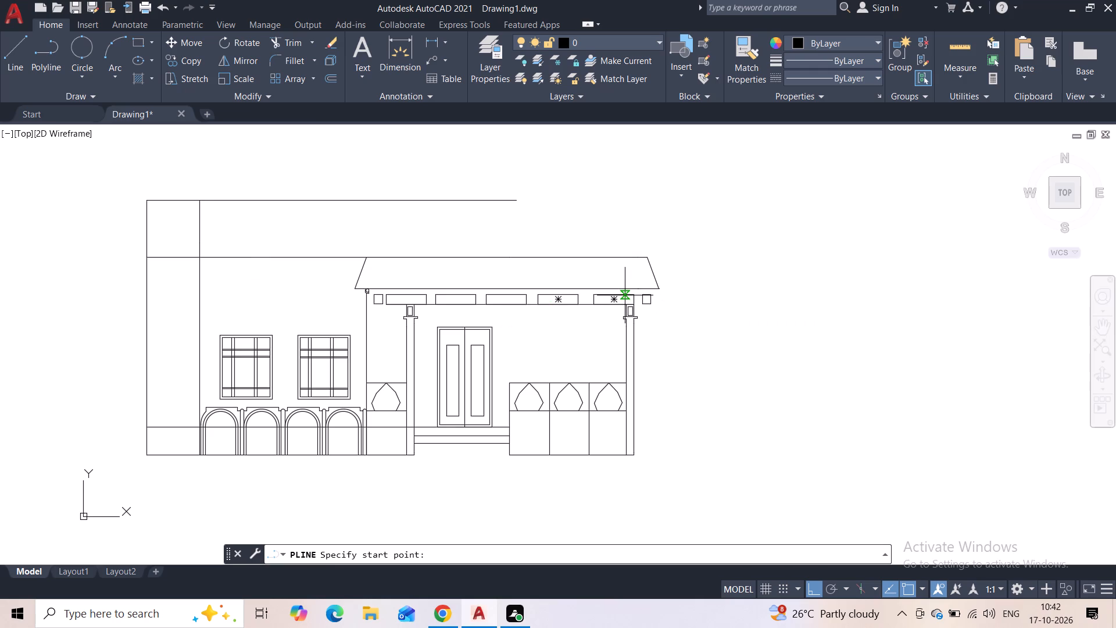
key("F8")
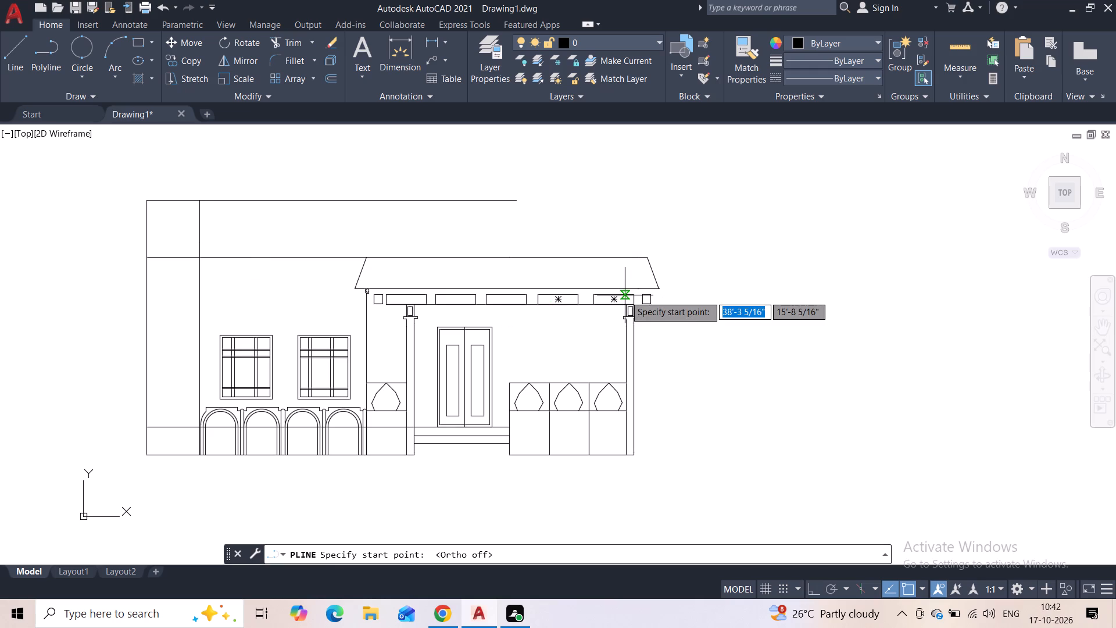
scroll(660, 315, "up", 3)
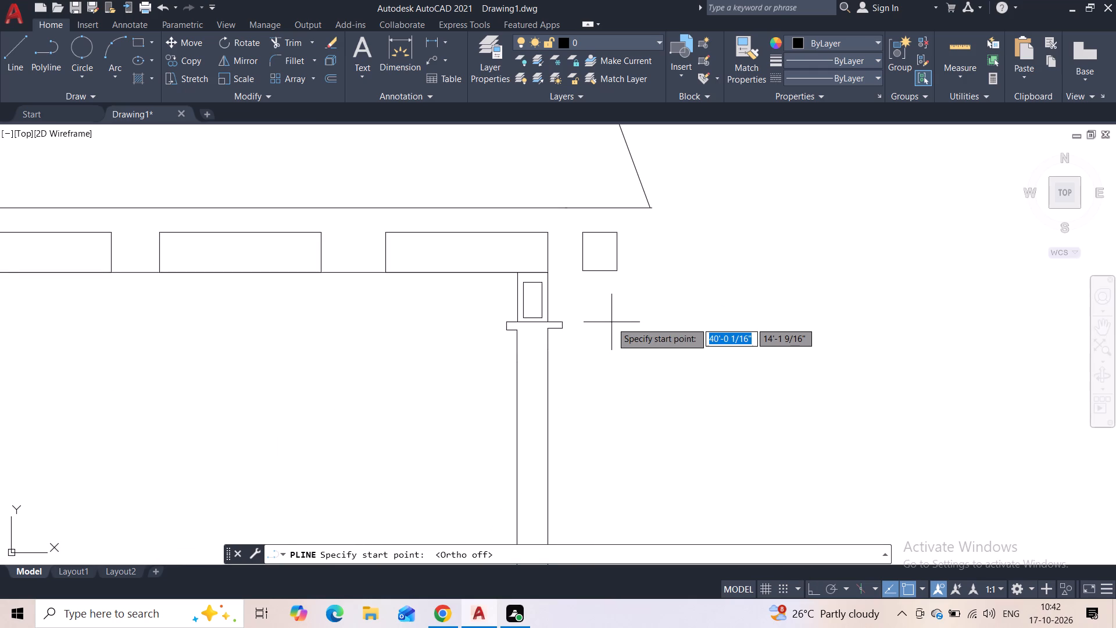
left_click(560, 322)
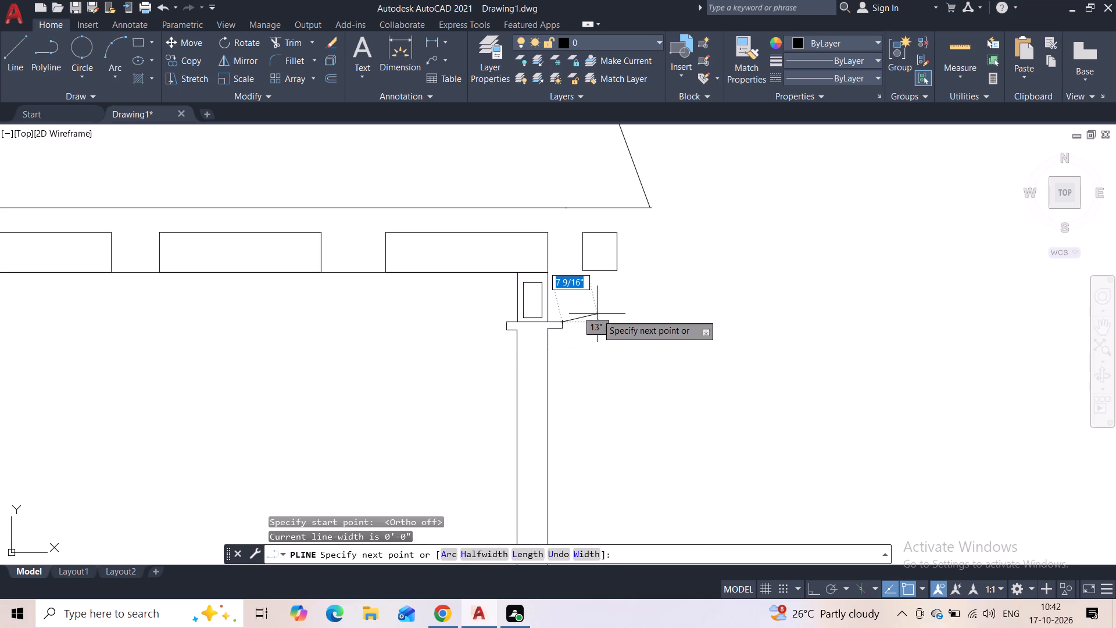
left_click(597, 313)
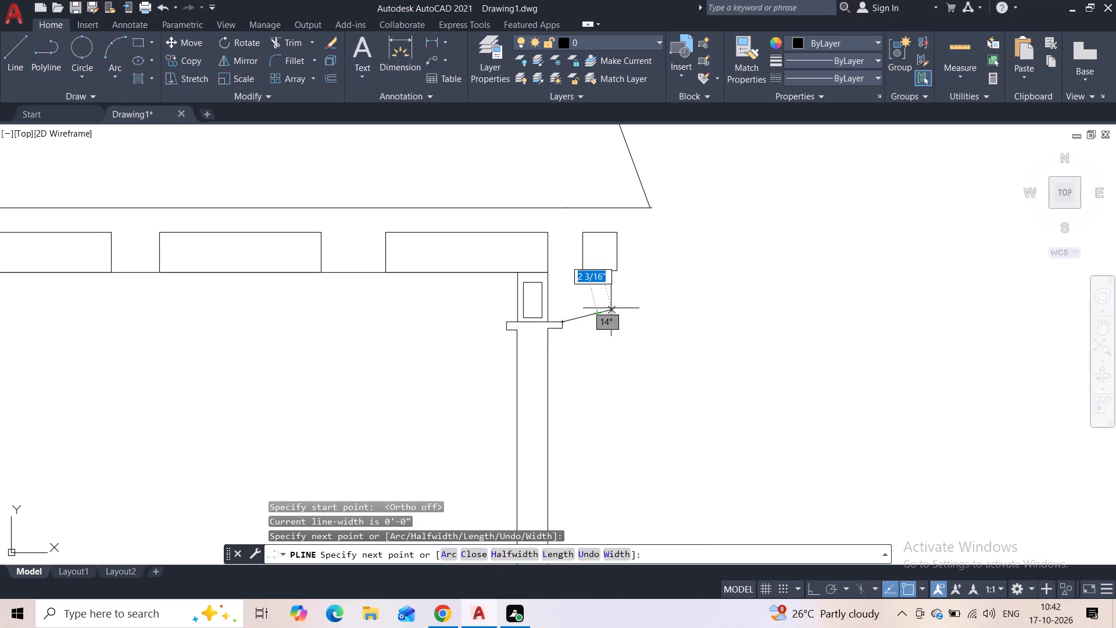
left_click(649, 208)
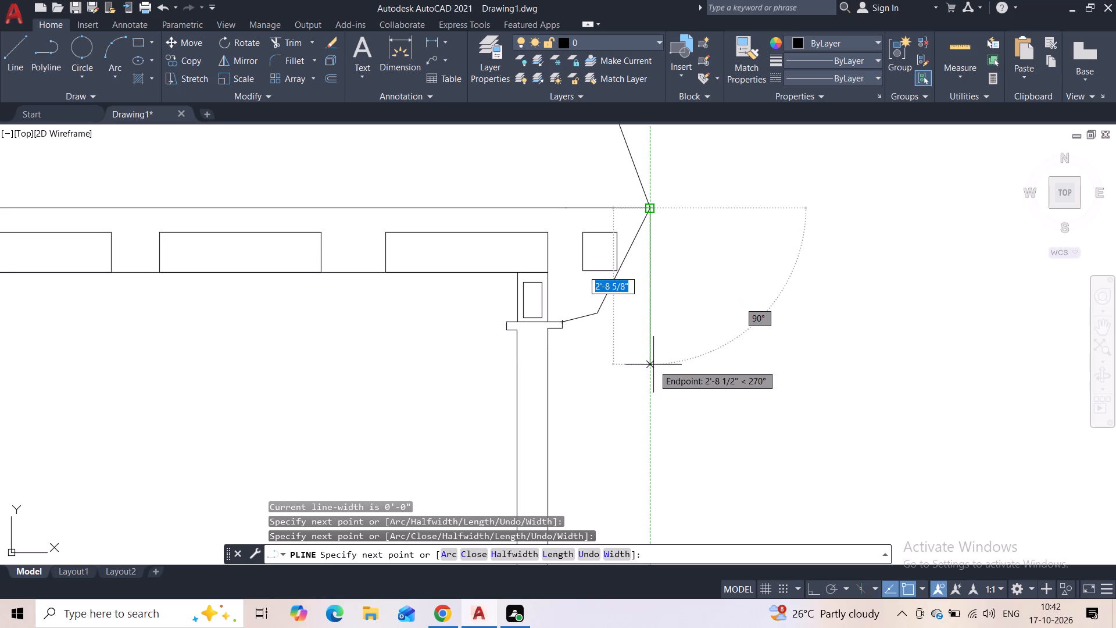
key("Escape")
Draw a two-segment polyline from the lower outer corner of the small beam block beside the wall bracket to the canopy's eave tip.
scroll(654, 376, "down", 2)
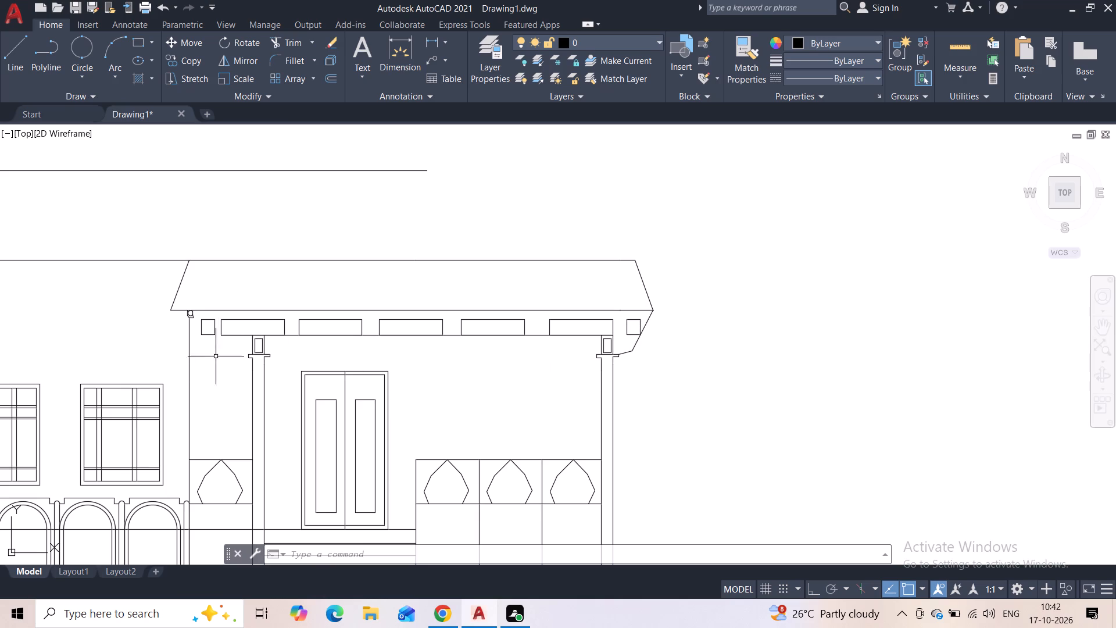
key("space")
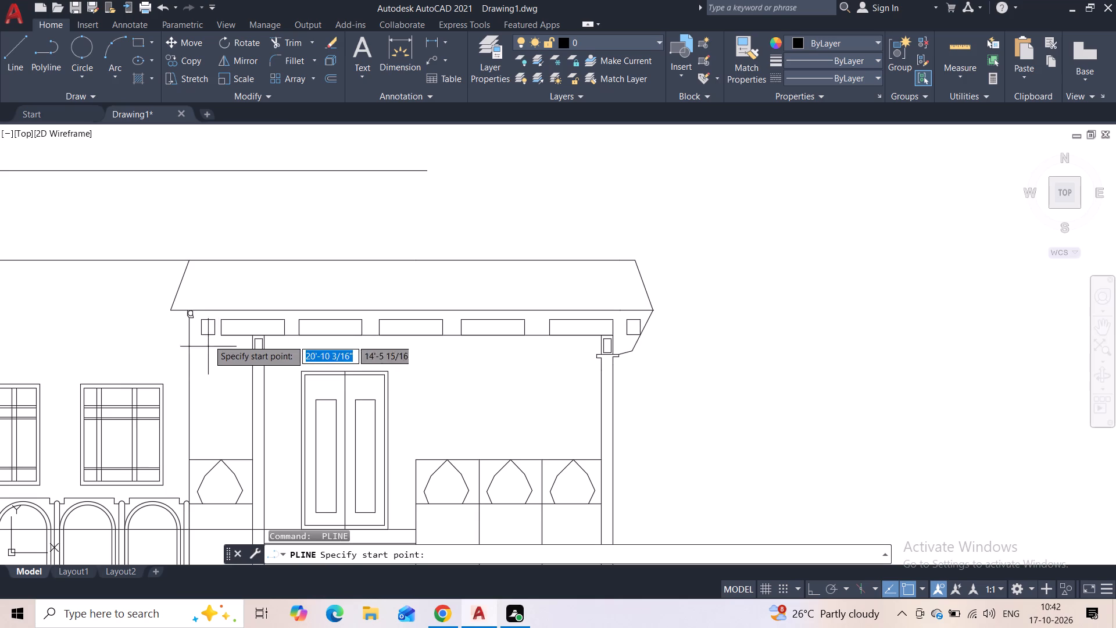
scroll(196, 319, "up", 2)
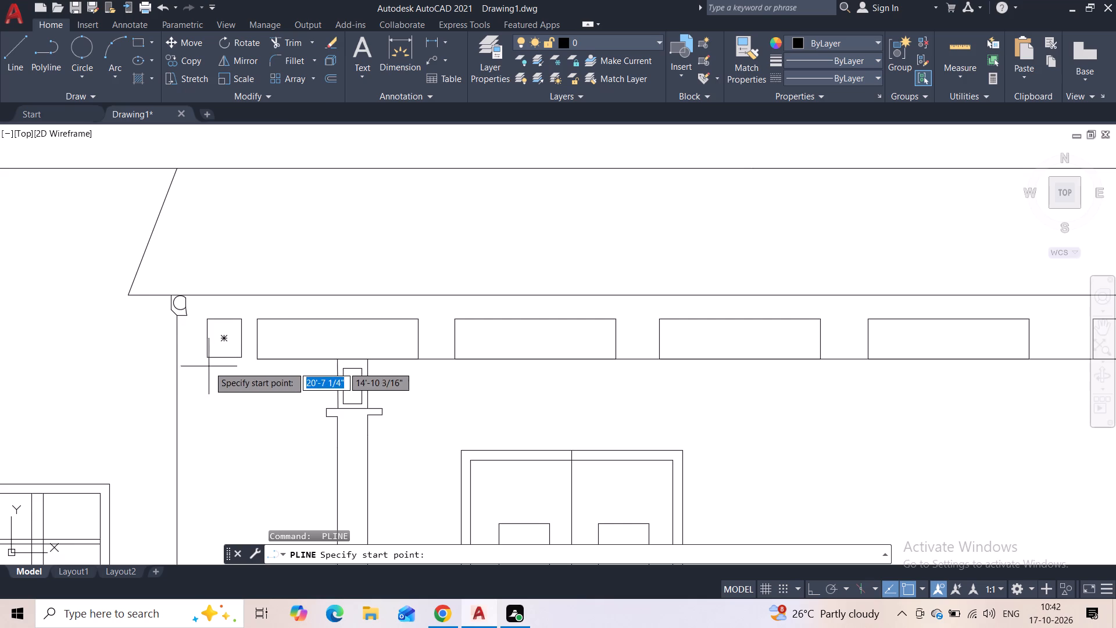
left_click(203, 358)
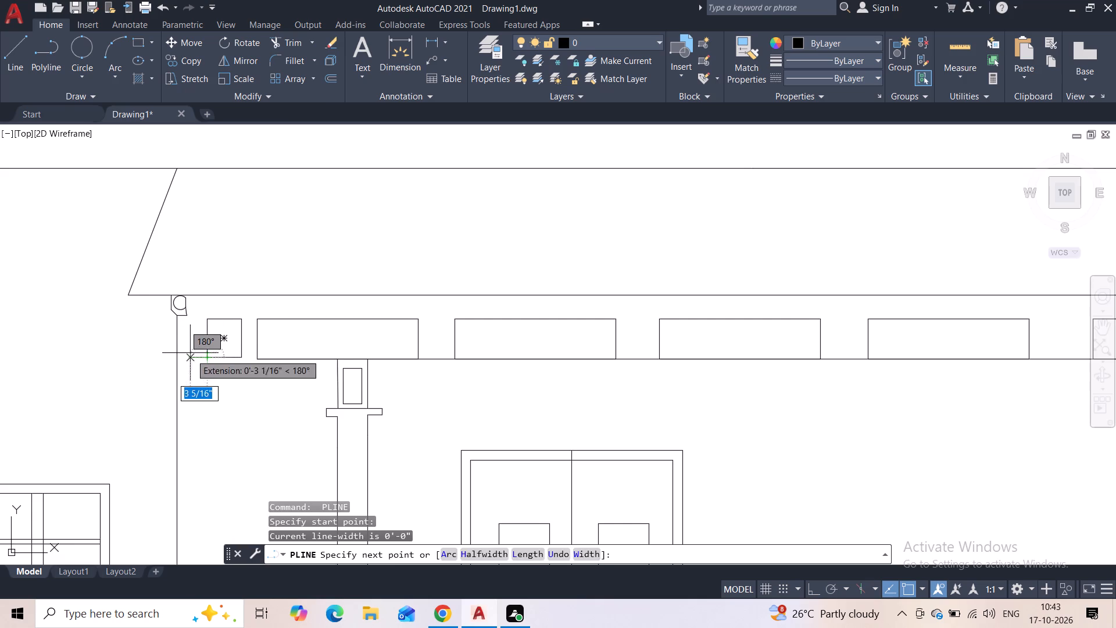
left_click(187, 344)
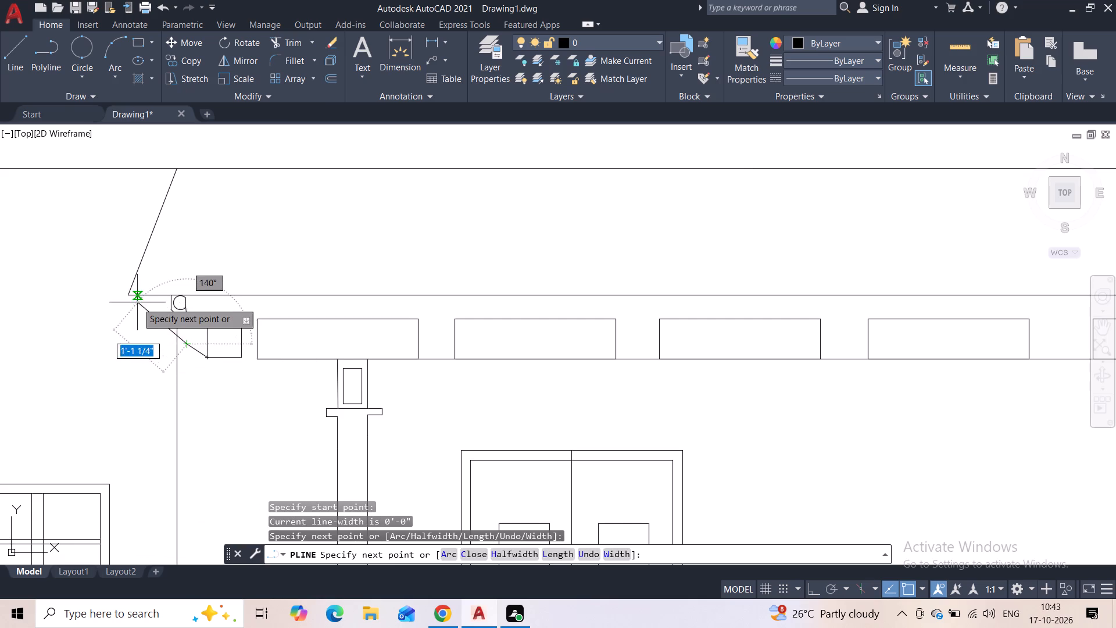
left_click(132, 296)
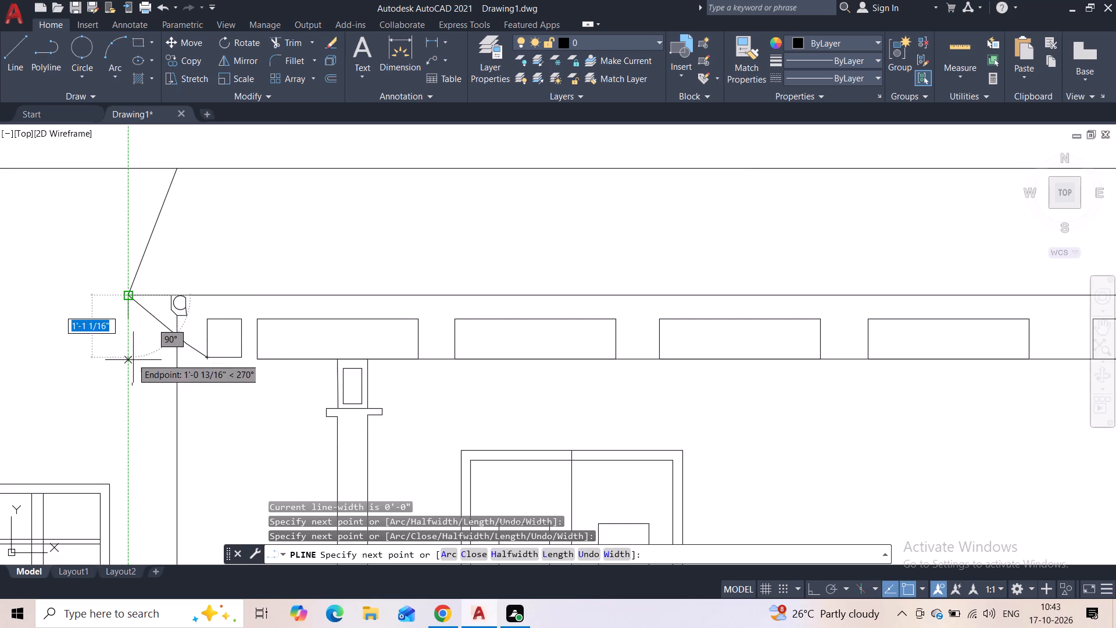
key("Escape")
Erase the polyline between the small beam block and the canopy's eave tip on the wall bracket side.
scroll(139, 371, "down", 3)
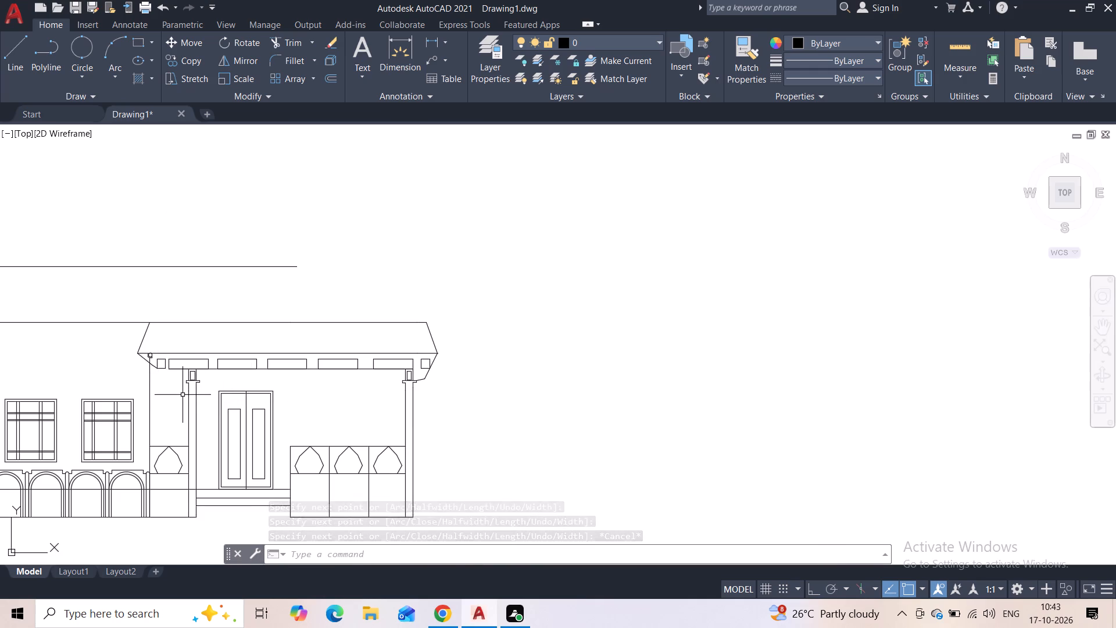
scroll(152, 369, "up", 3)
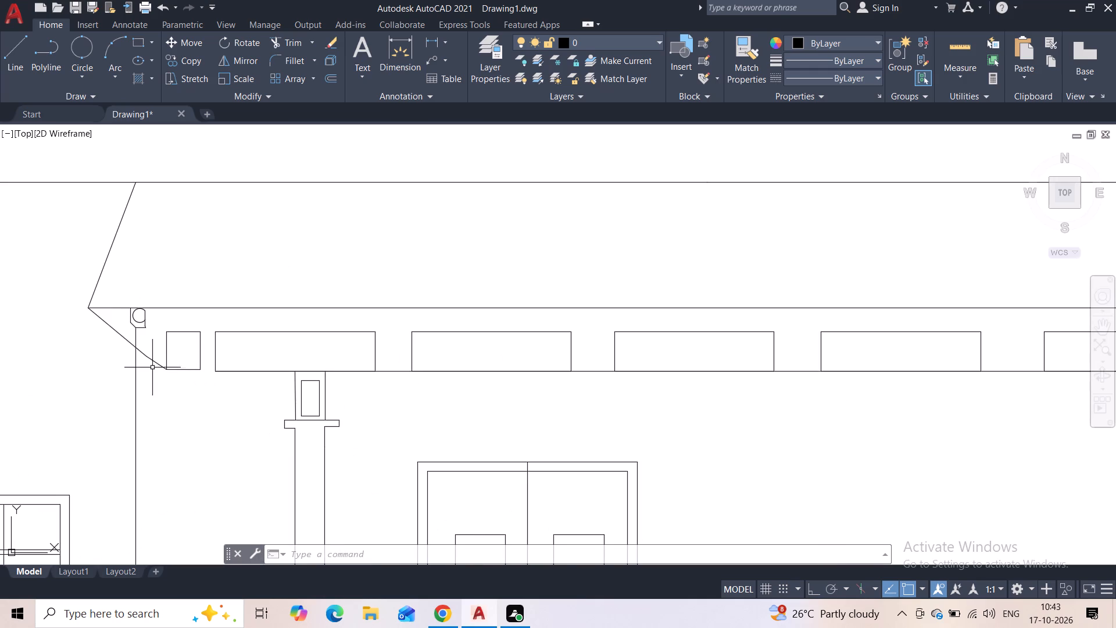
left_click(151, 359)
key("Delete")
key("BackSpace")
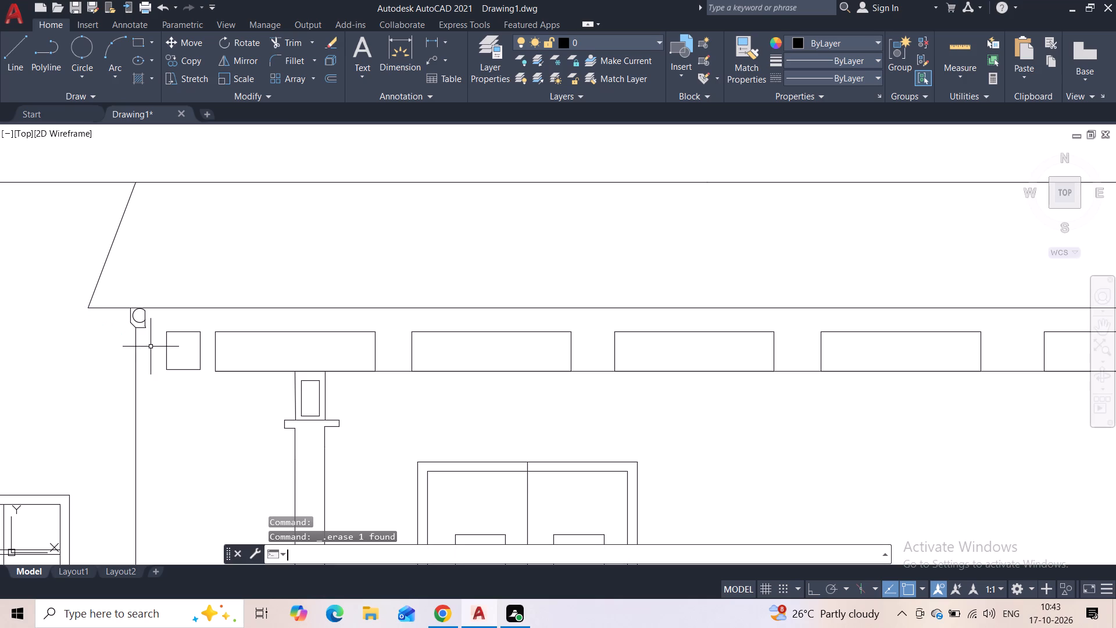
Draw a horizontal line about 8'-3" long at floor level across the three railing panels, from their outer edge to the far post's inner edge.
scroll(146, 332, "down", 6)
scroll(224, 313, "up", 2)
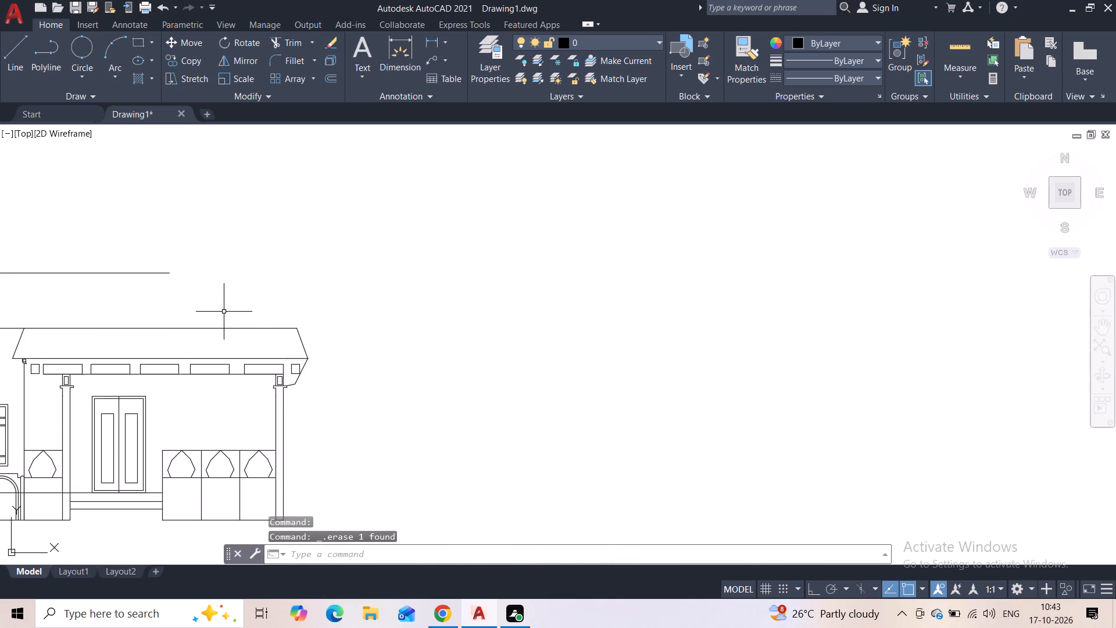
middle_click_drag(224, 312, 549, 291)
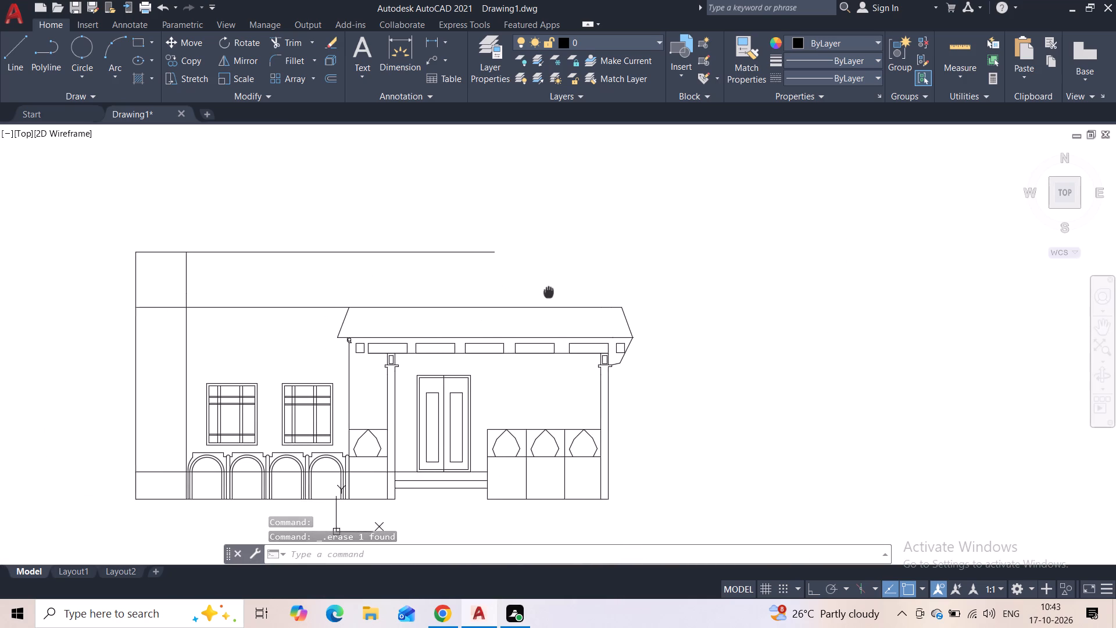
middle_click_drag(549, 291, 570, 291)
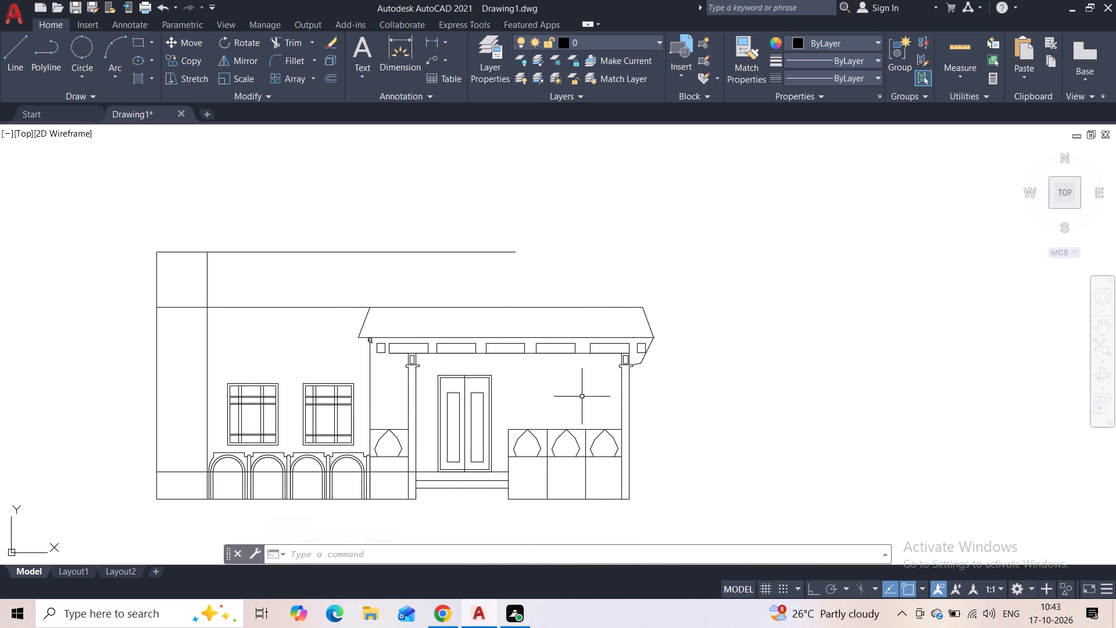
middle_click_drag(559, 409, 550, 355)
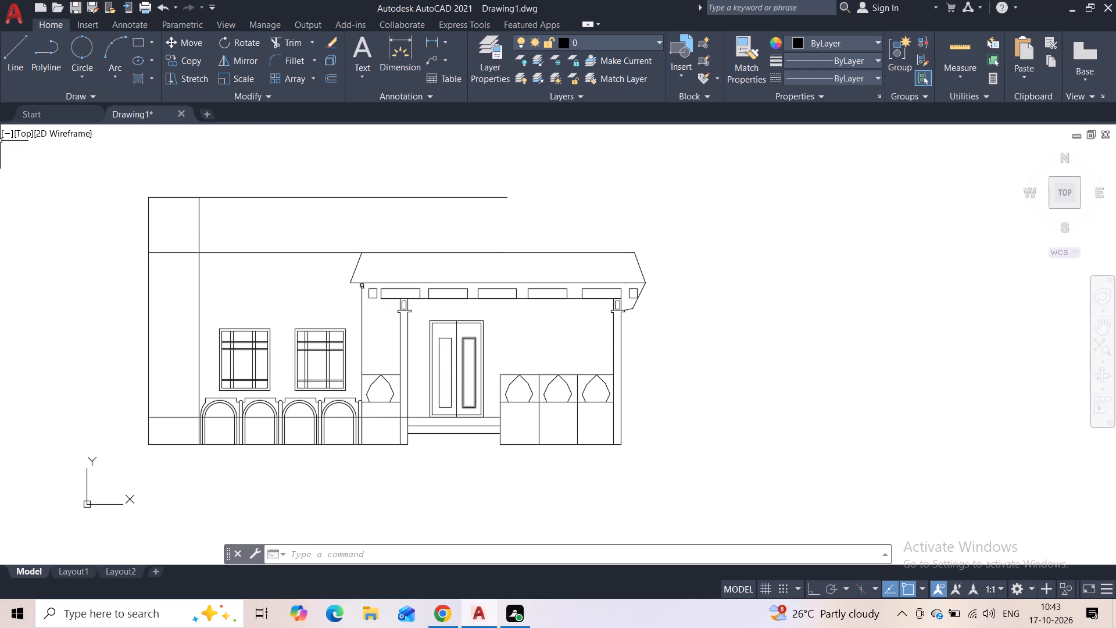
left_click(15, 50)
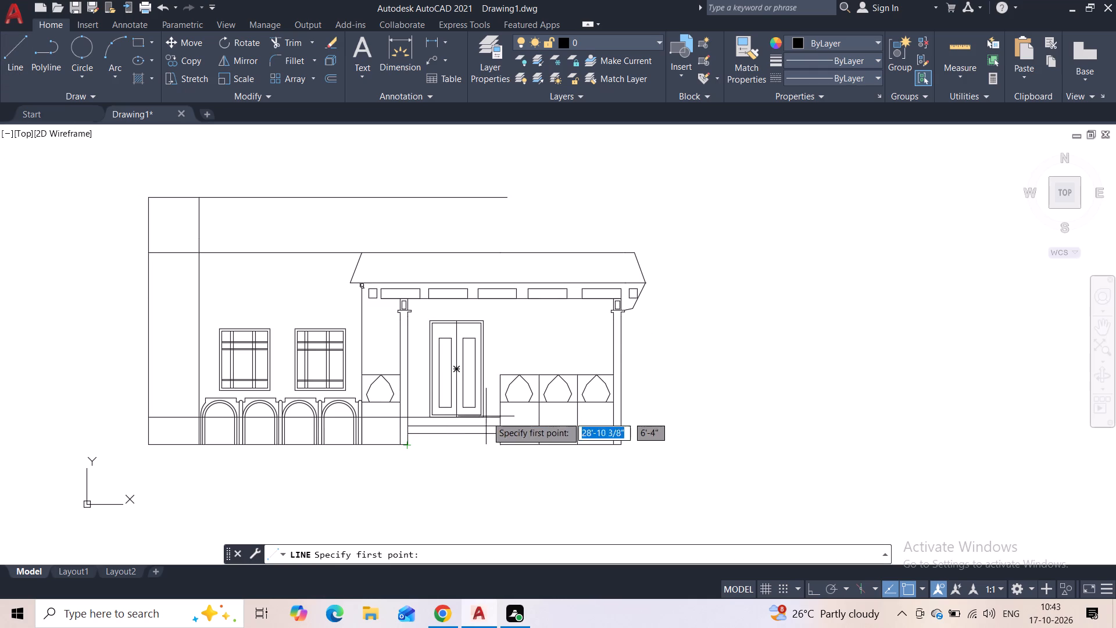
left_click(499, 416)
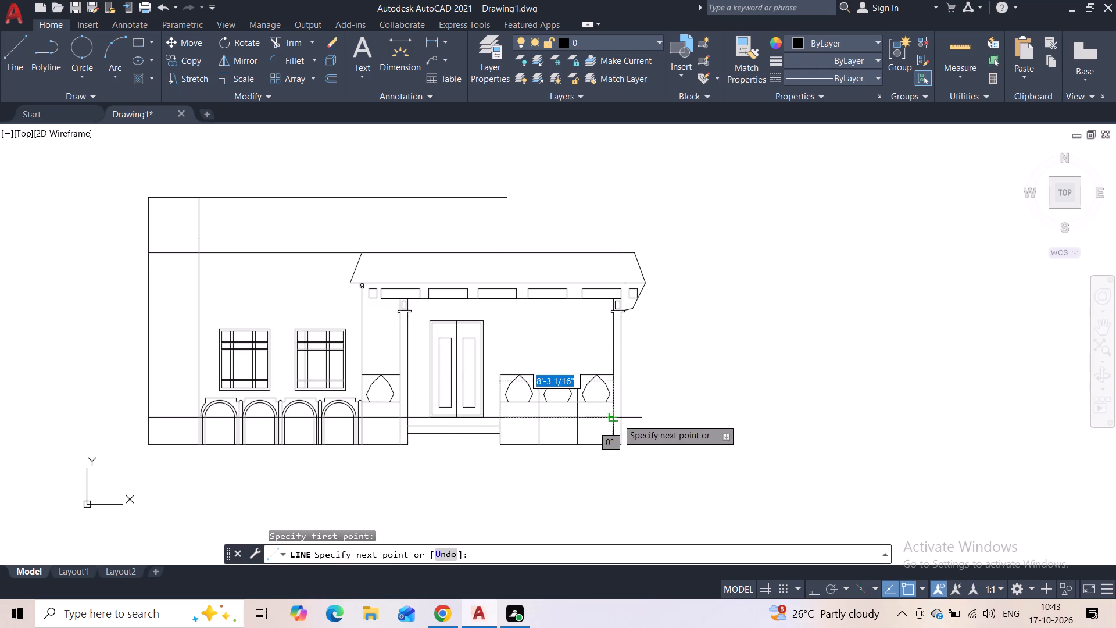
left_click(617, 419)
key("Escape")
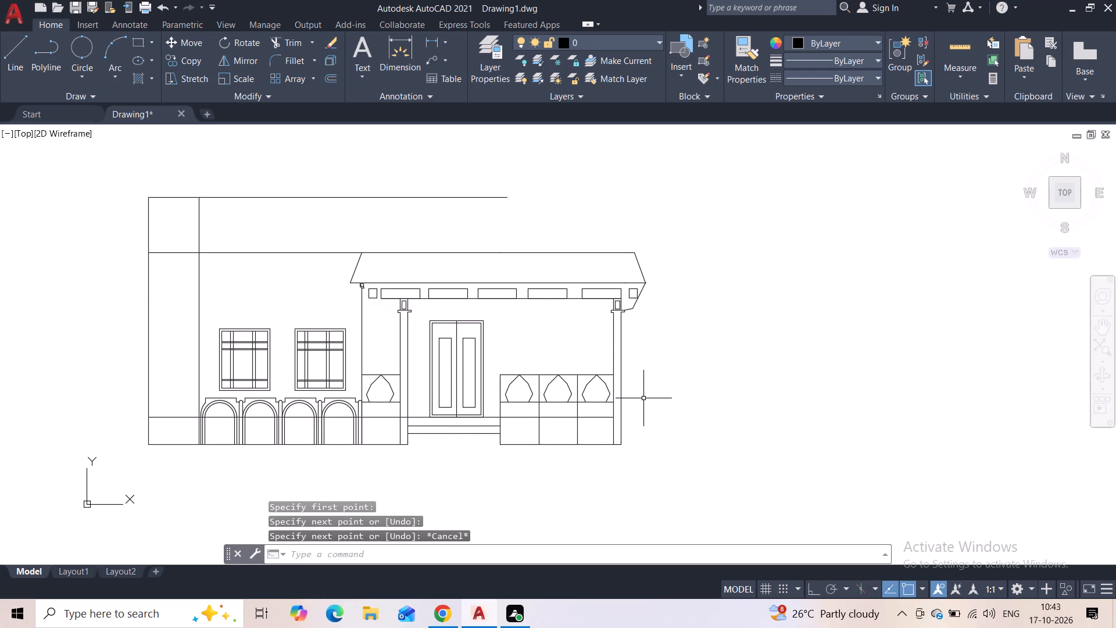
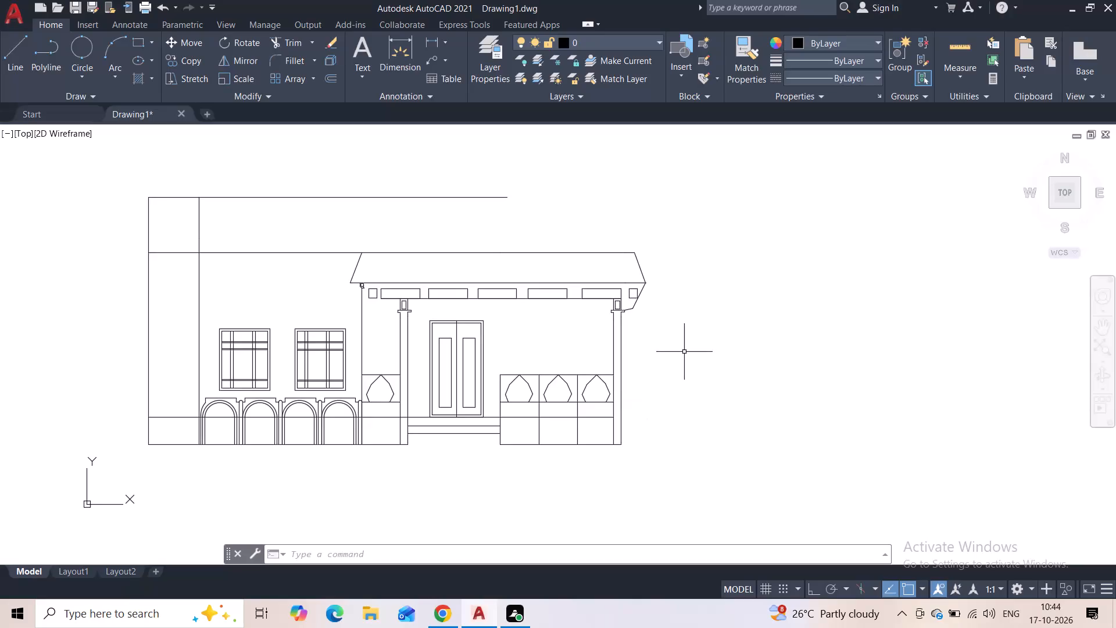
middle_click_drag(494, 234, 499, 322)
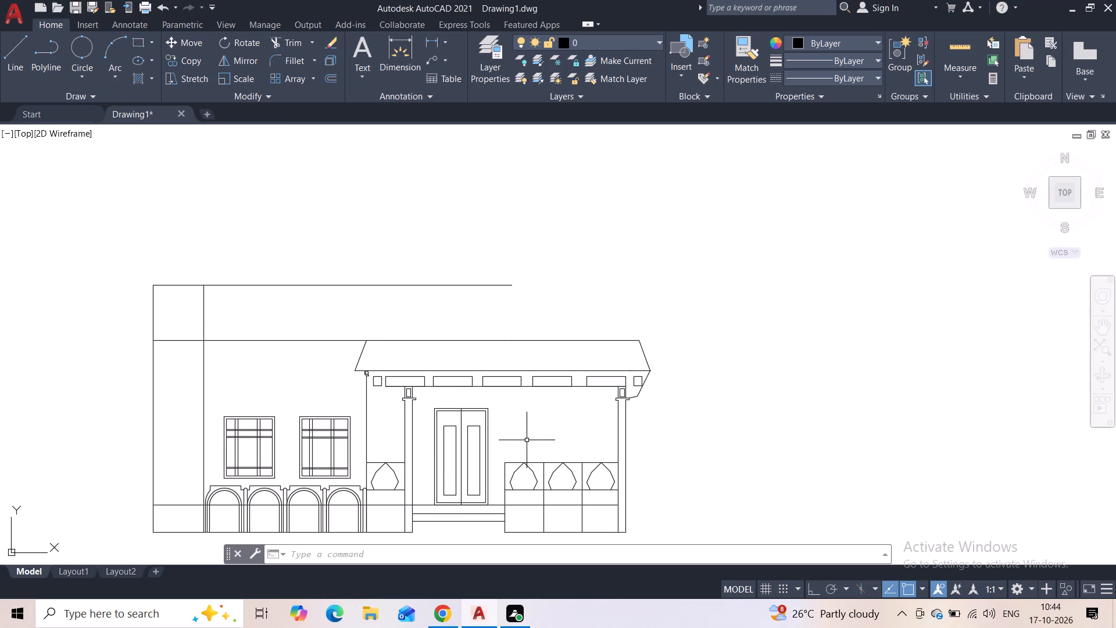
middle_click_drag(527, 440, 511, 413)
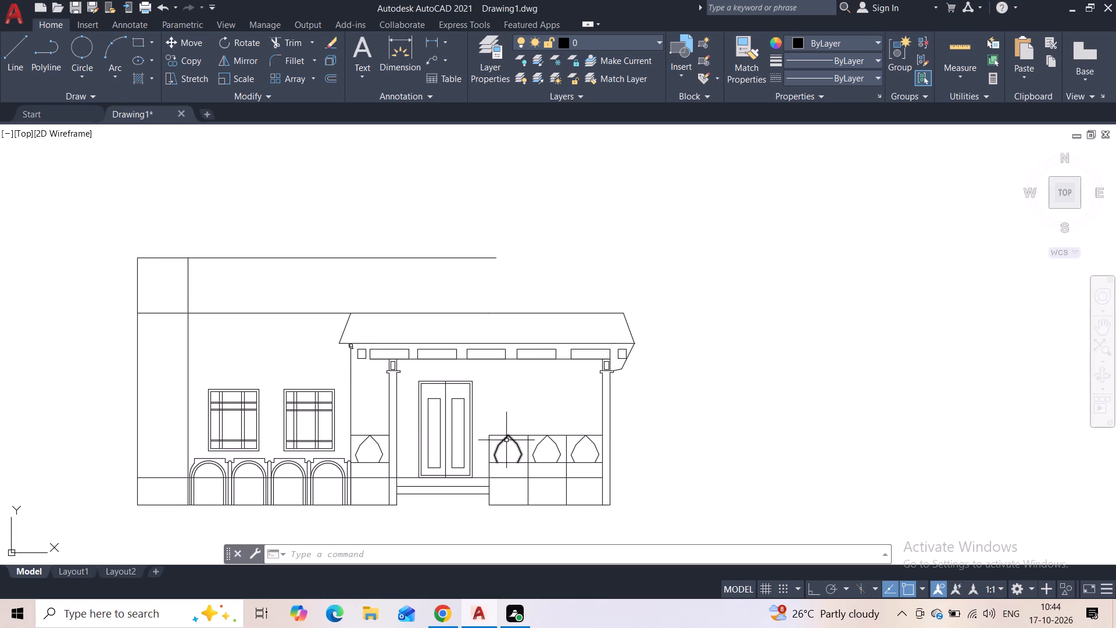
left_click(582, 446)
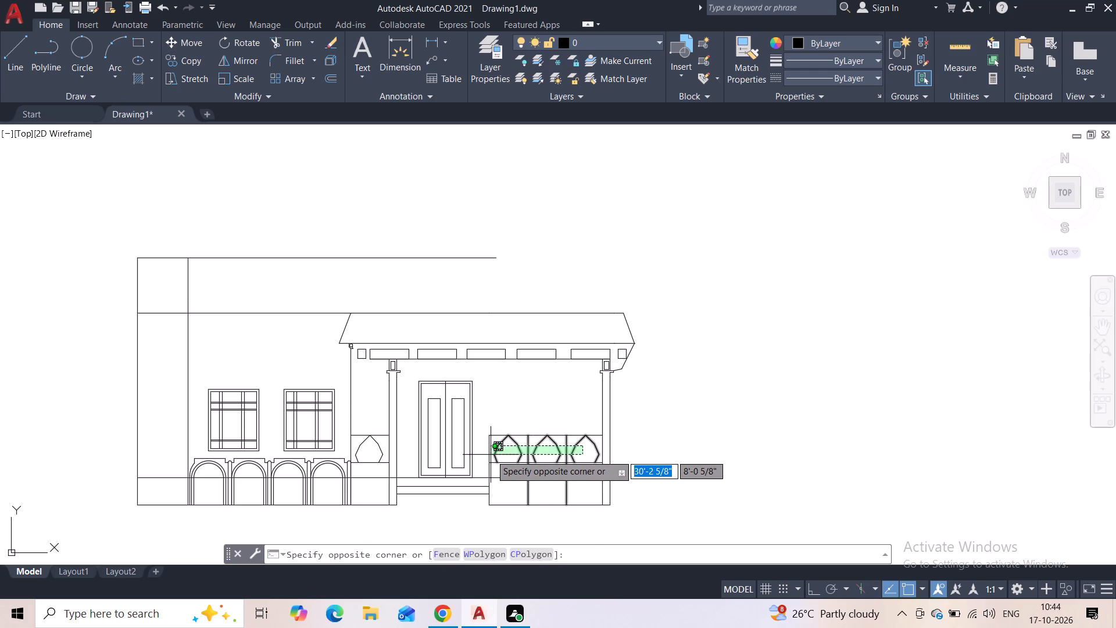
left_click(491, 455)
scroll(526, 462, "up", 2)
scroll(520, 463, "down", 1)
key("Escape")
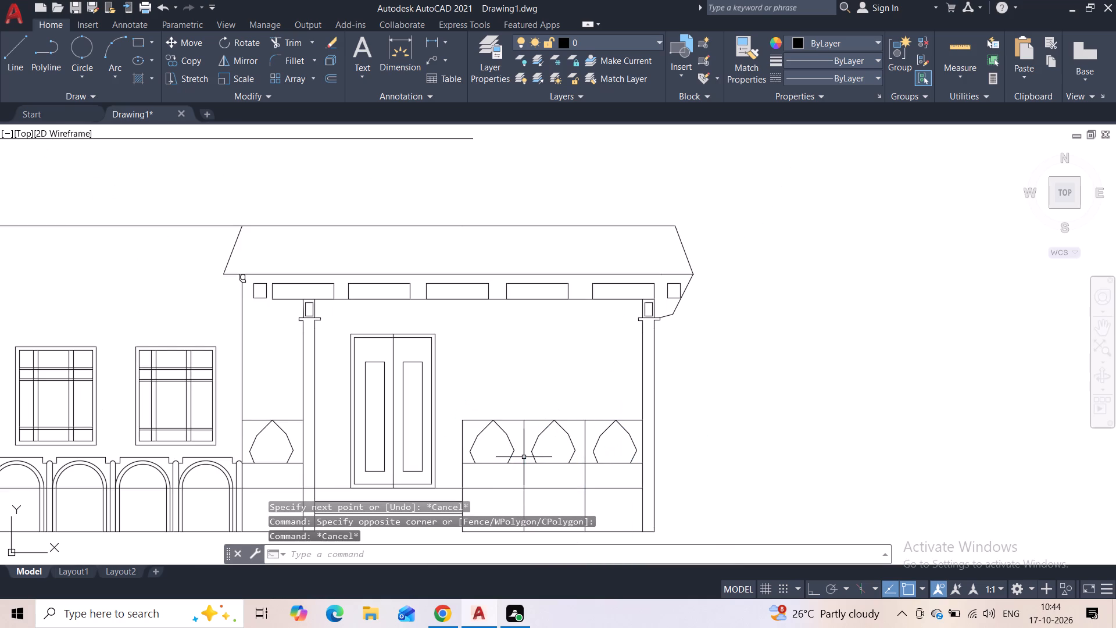
Copy the pointed-arch railing panel beside the bracket wall, with its top and bottom lines, to the upper band next to the side block.
middle_click_drag(512, 402, 486, 369)
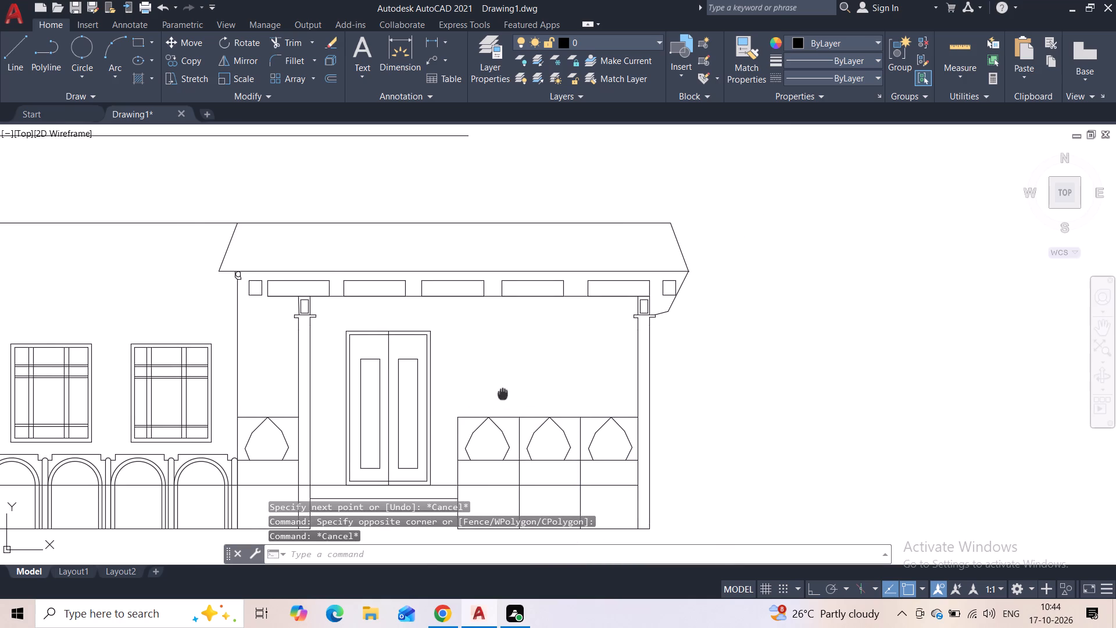
middle_click_drag(486, 369, 449, 309)
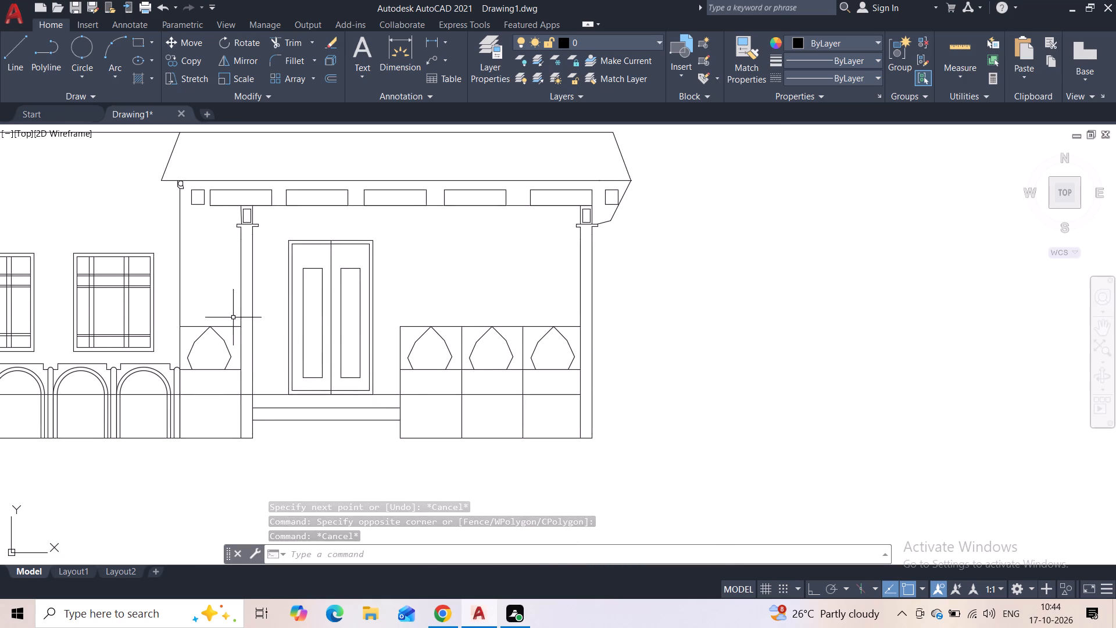
left_click(219, 317)
left_click(201, 387)
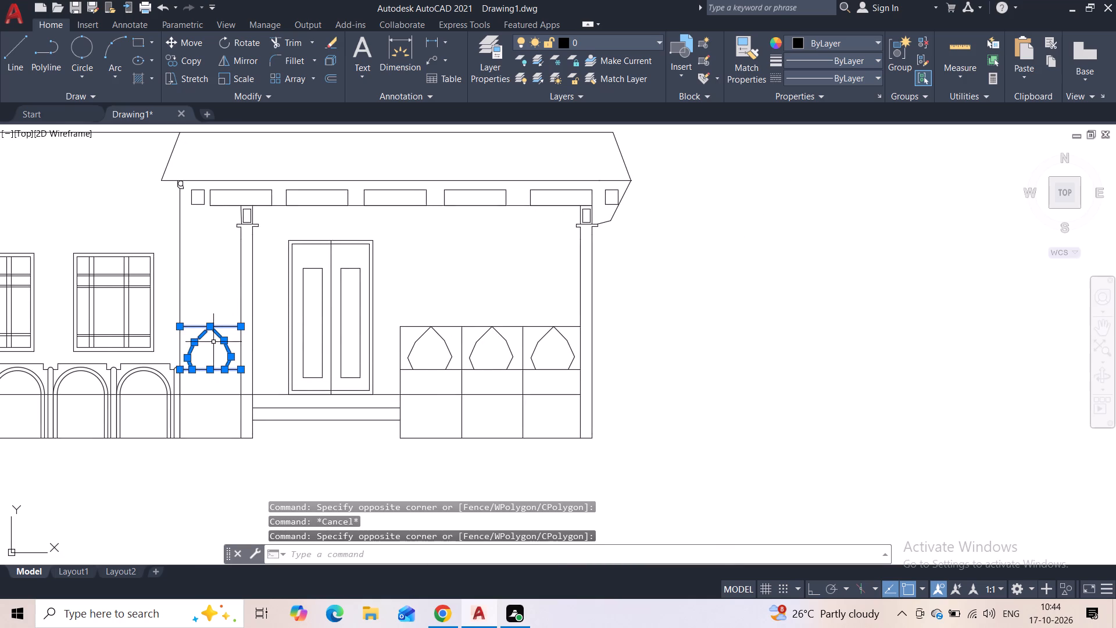
left_click(185, 55)
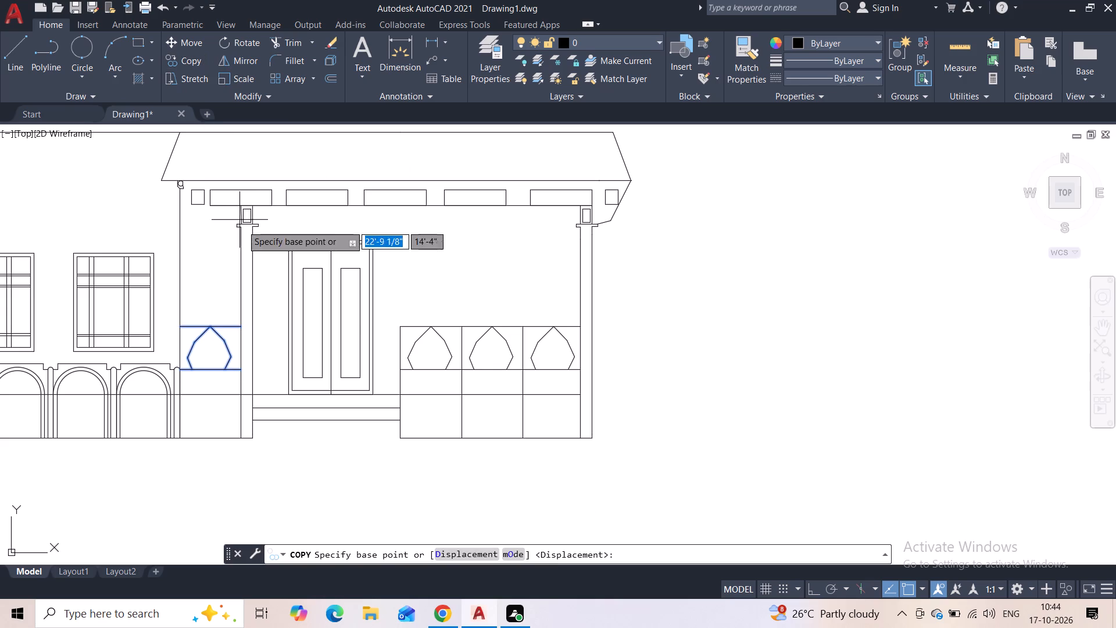
left_click(243, 331)
middle_click_drag(222, 259, 221, 261)
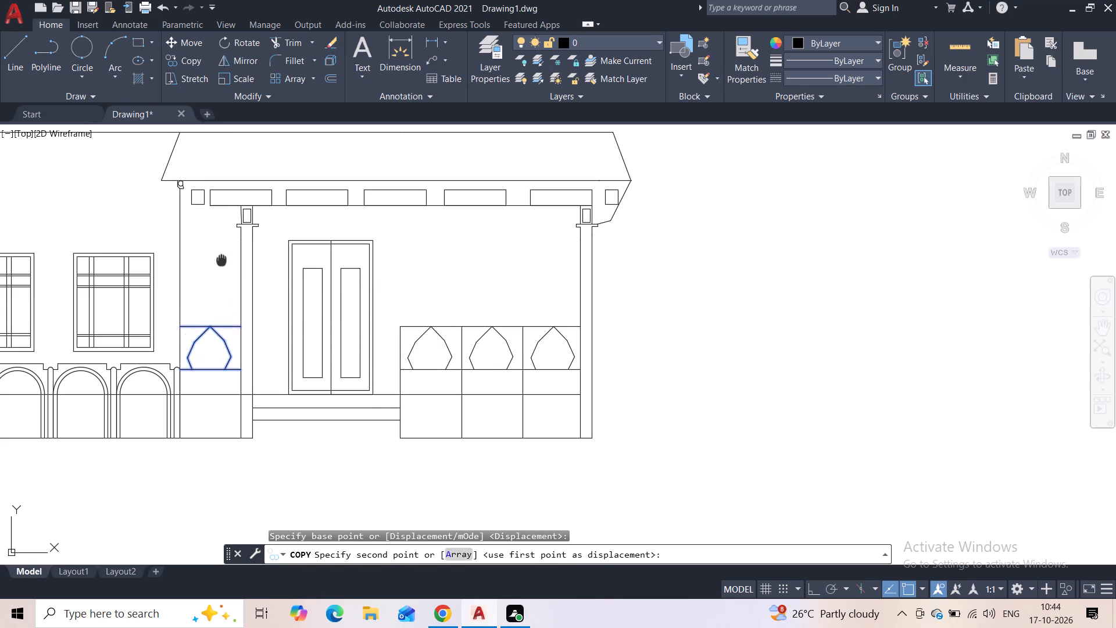
middle_click_drag(221, 261, 192, 451)
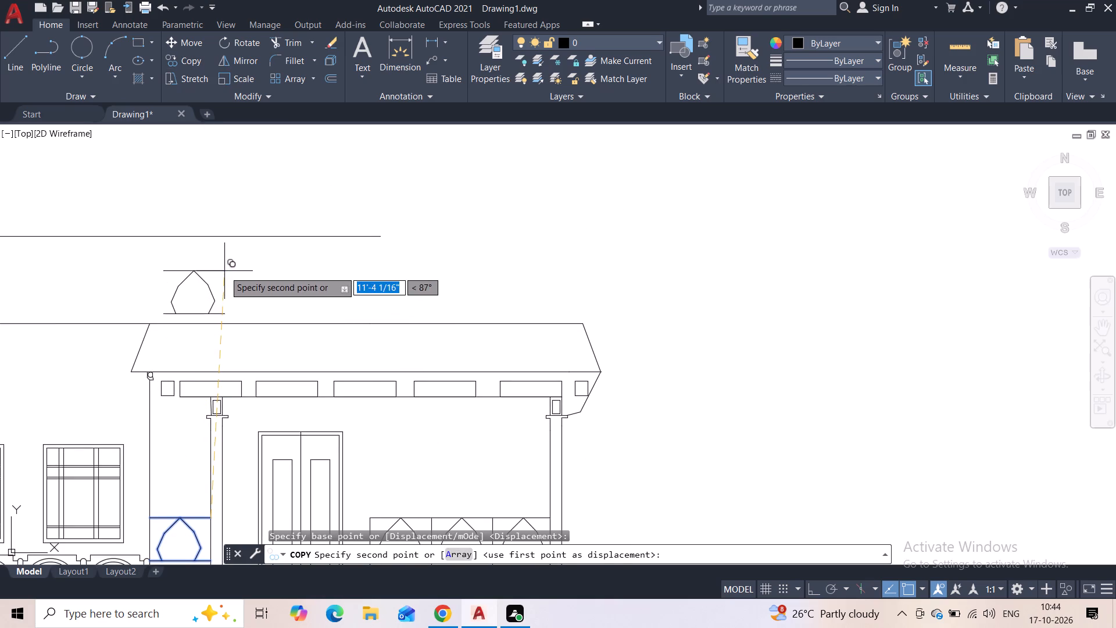
middle_click_drag(224, 271, 525, 240)
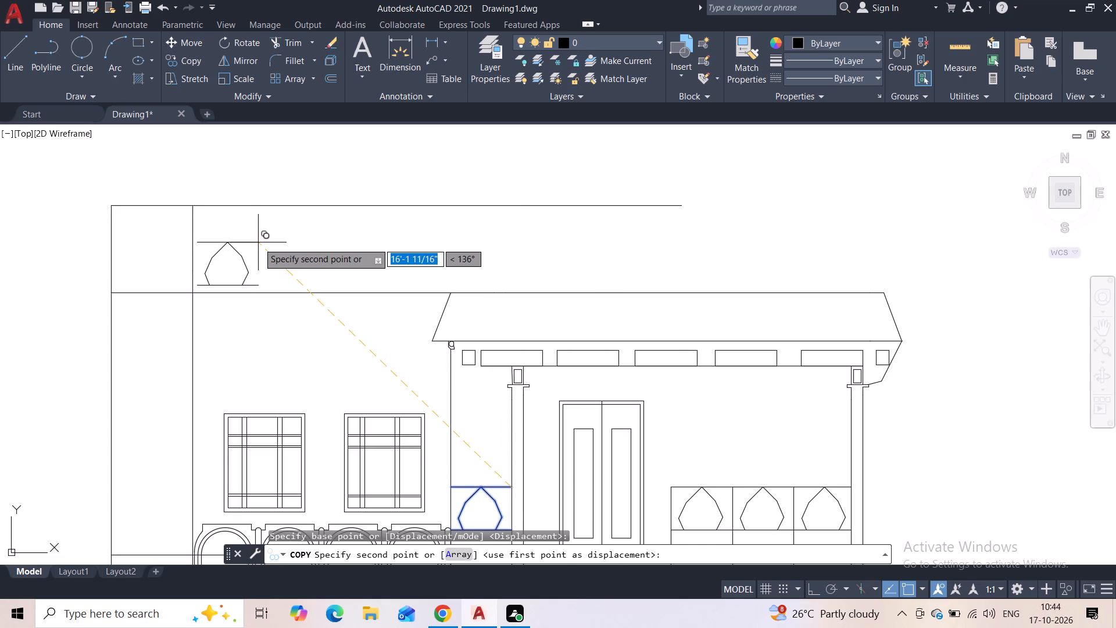
left_click(258, 242)
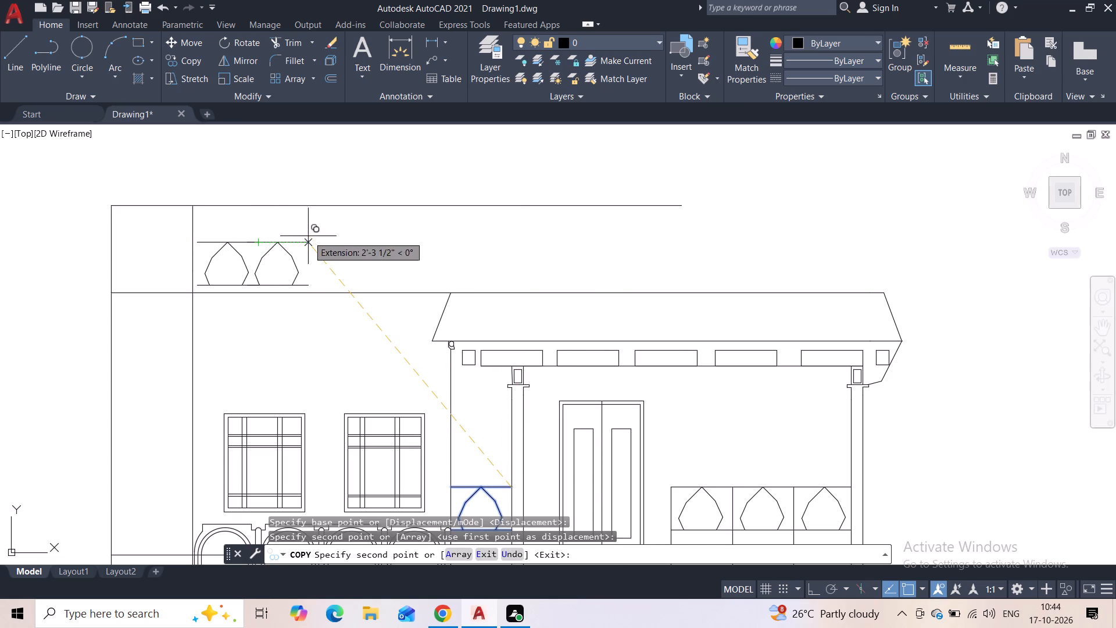
key("space")
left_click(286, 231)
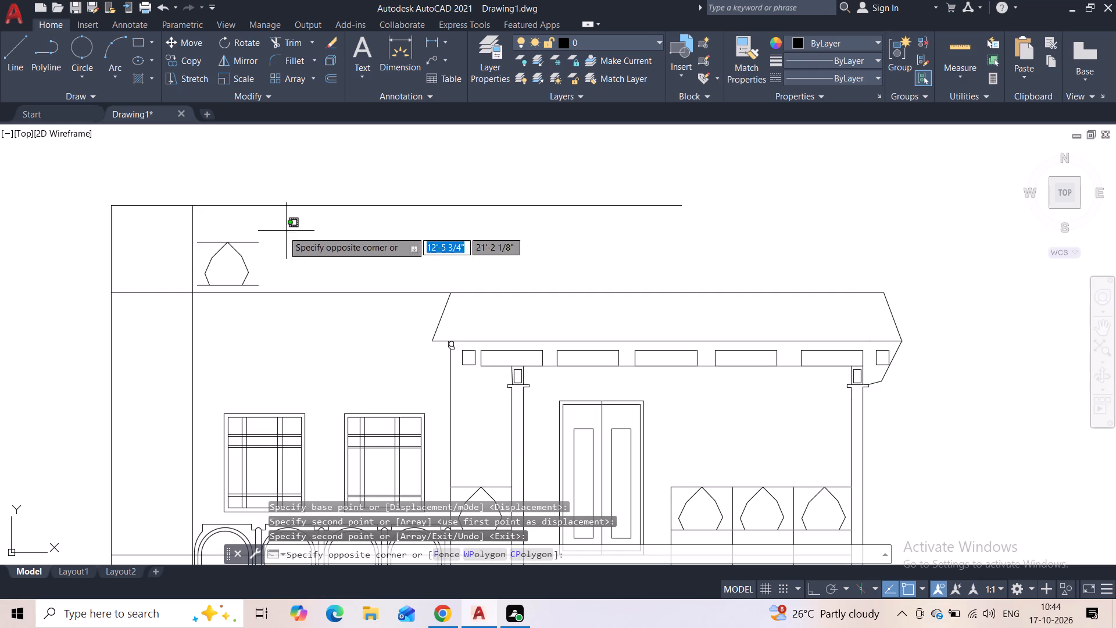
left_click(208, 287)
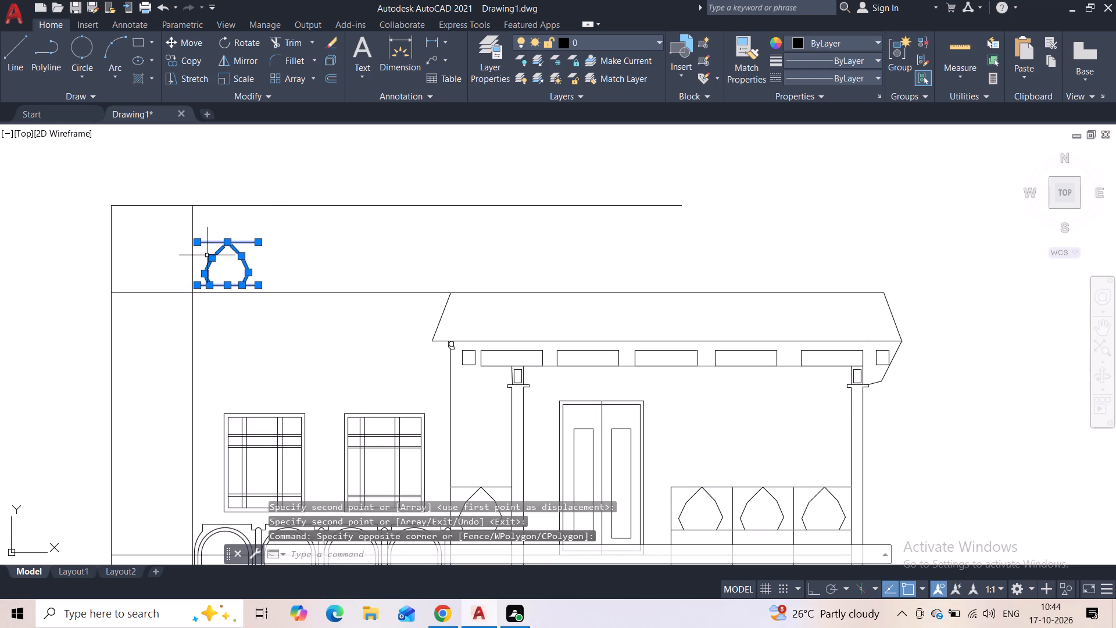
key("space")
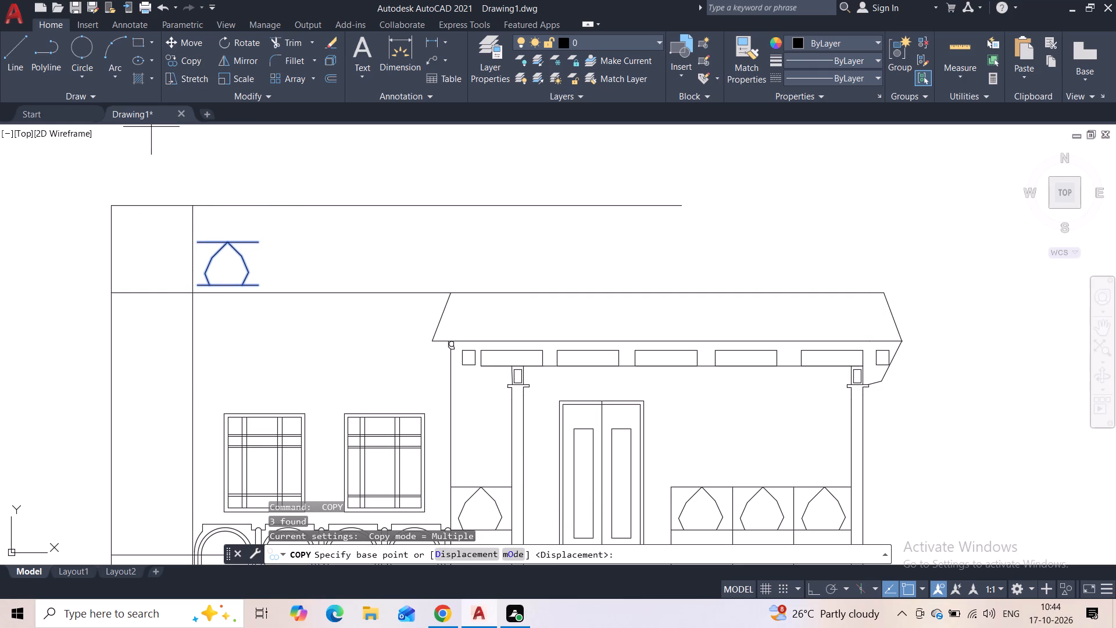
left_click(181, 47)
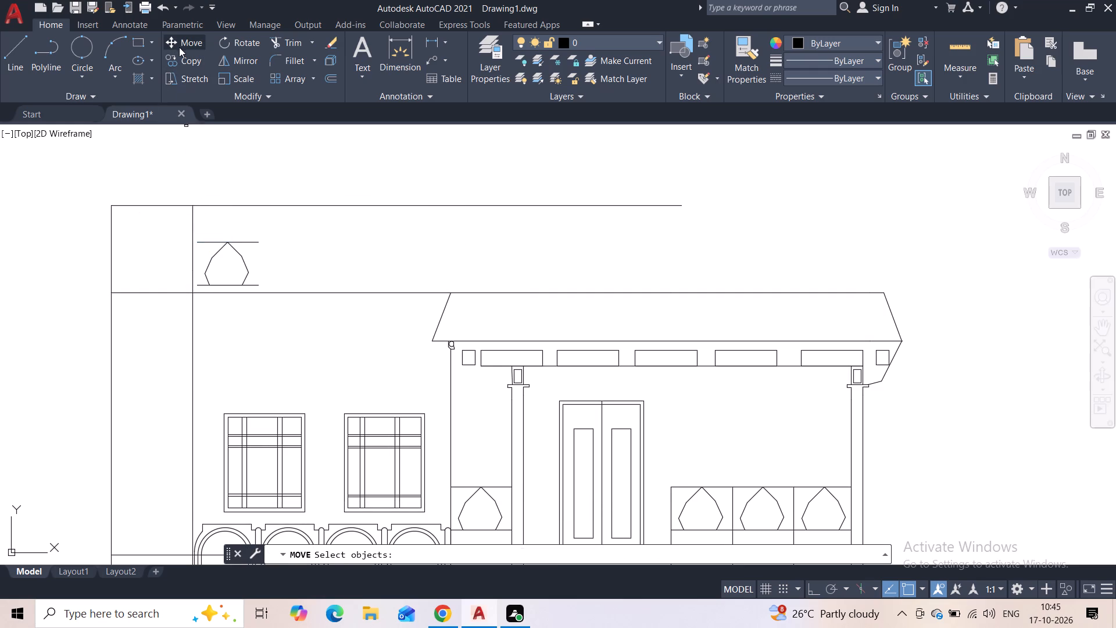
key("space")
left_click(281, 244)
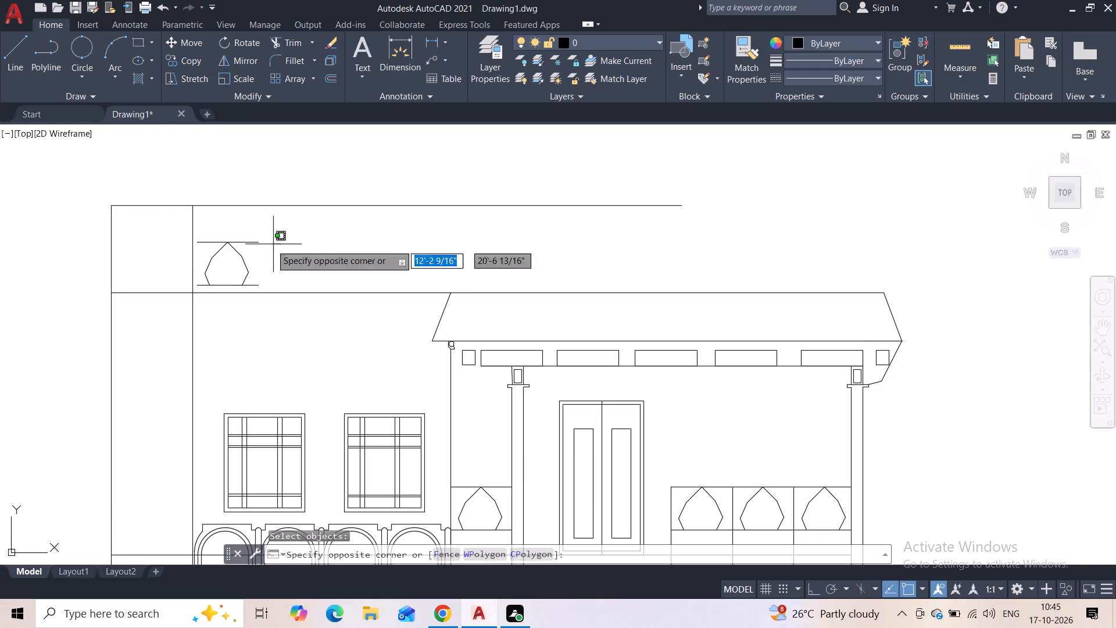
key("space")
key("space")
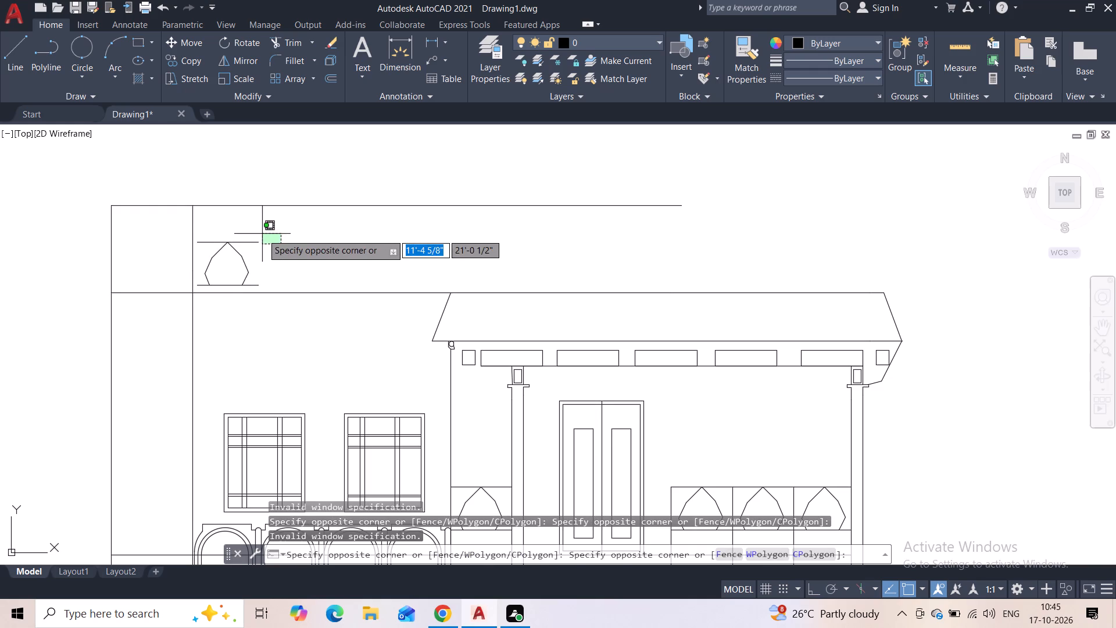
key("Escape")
Move the copied arch panel so its lower inner corner sits where the side block's vertical edge meets the upper band's base line.
left_click(261, 233)
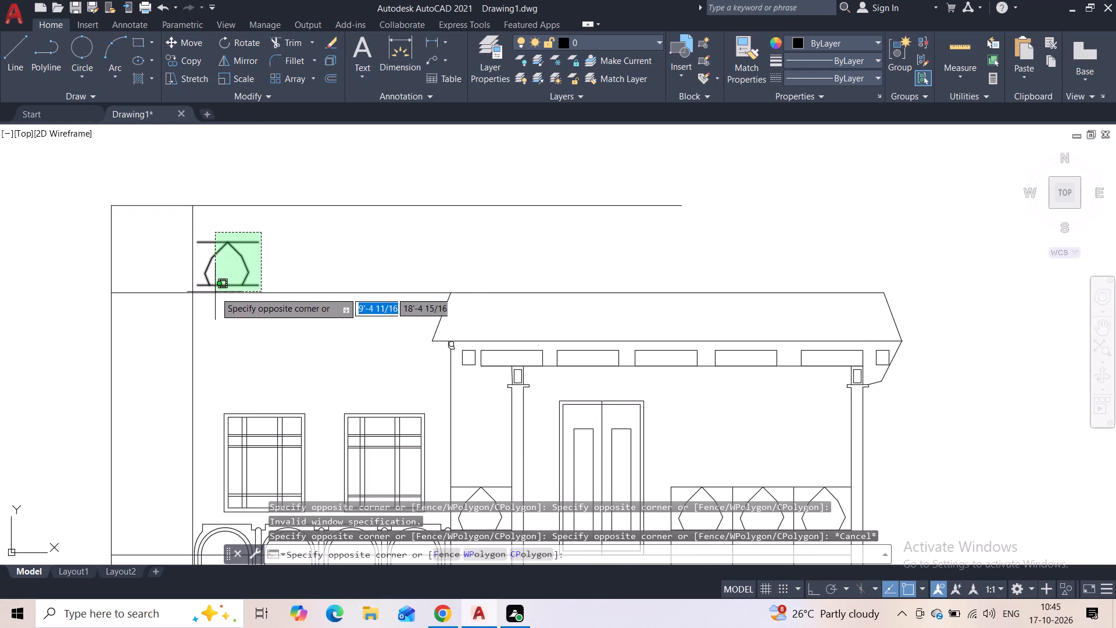
left_click(210, 292)
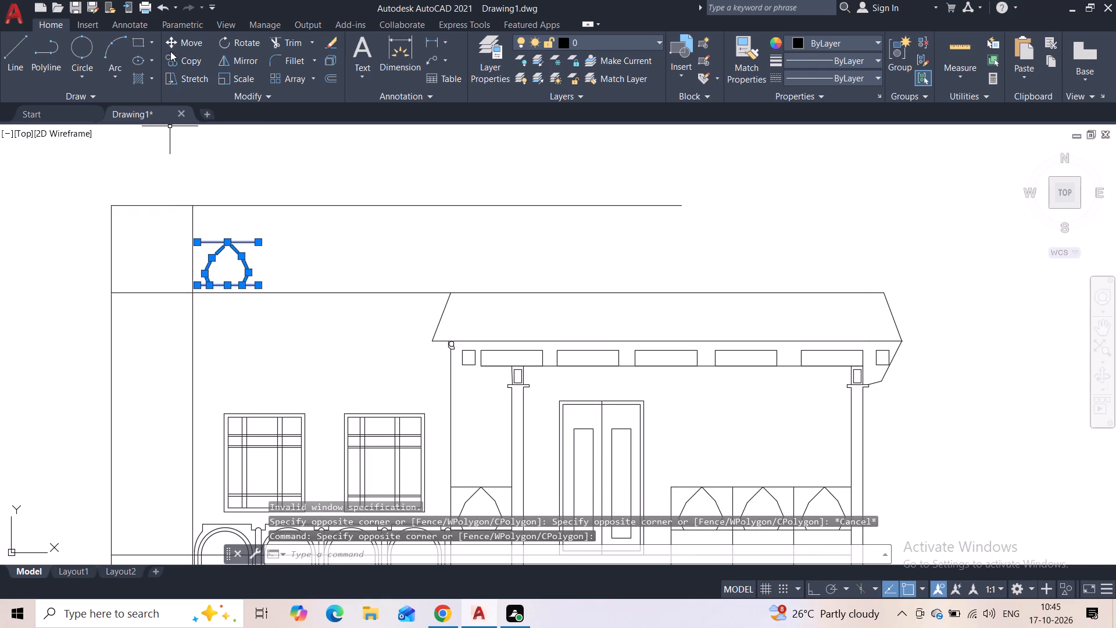
left_click(170, 46)
left_click(199, 286)
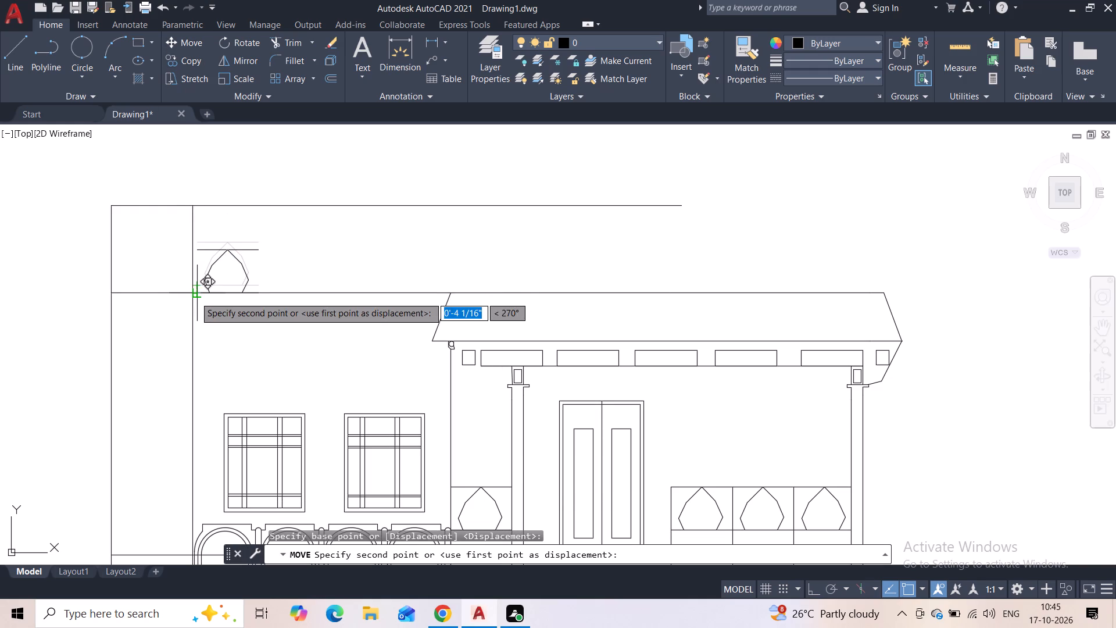
left_click(193, 294)
key("space")
Close the copied arch panel's outer side with a vertical line from its top line's end to the band's base line.
scroll(226, 262, "down", 1)
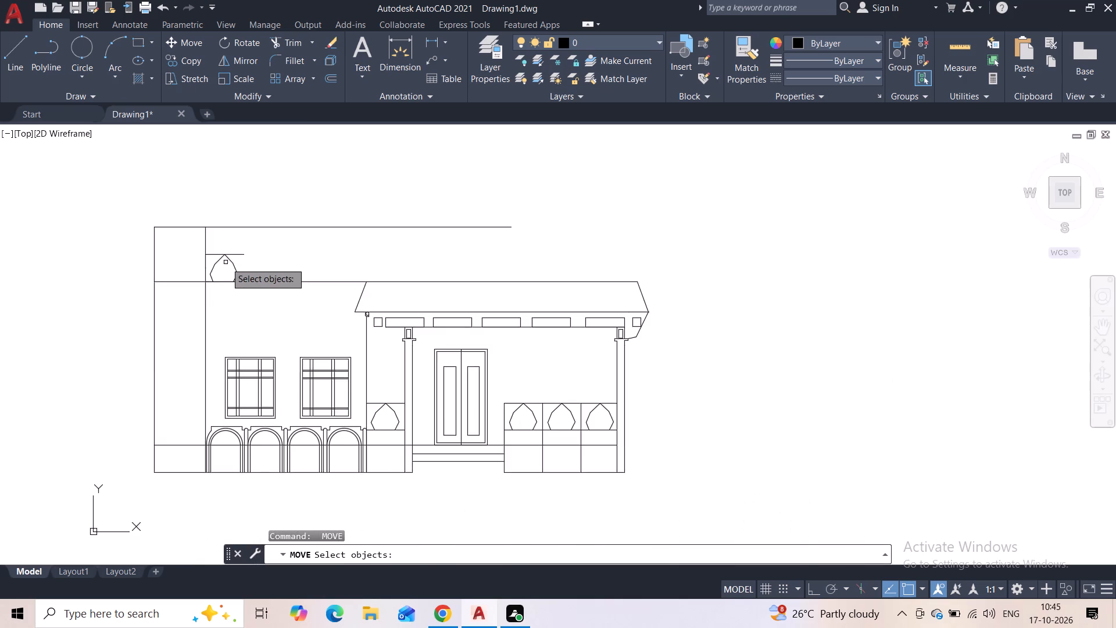
scroll(226, 262, "up", 2)
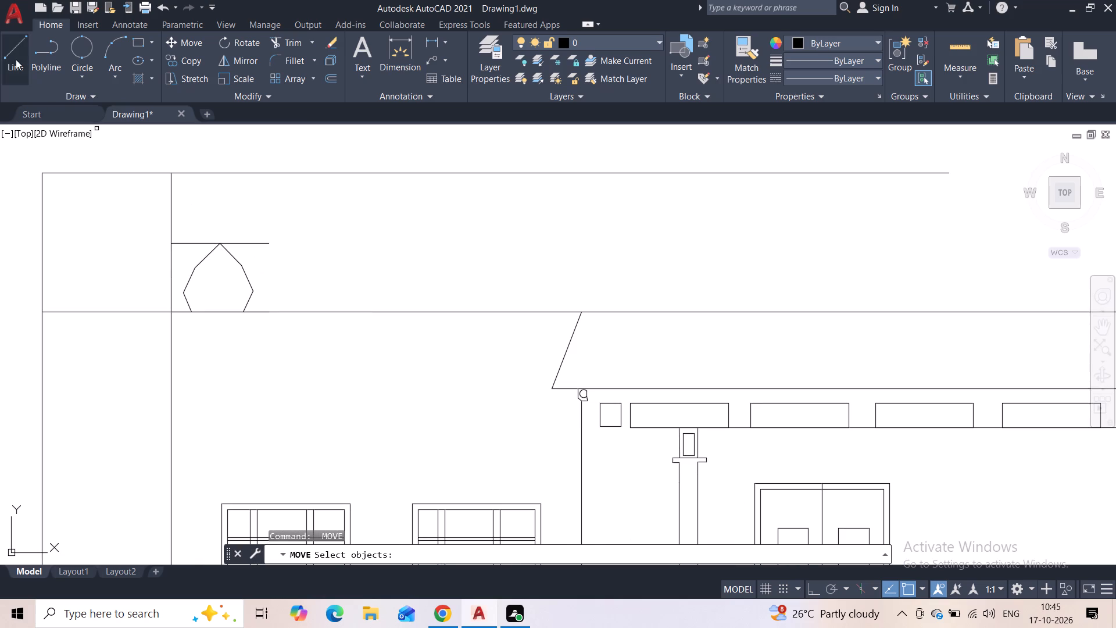
left_click(16, 59)
left_click(265, 249)
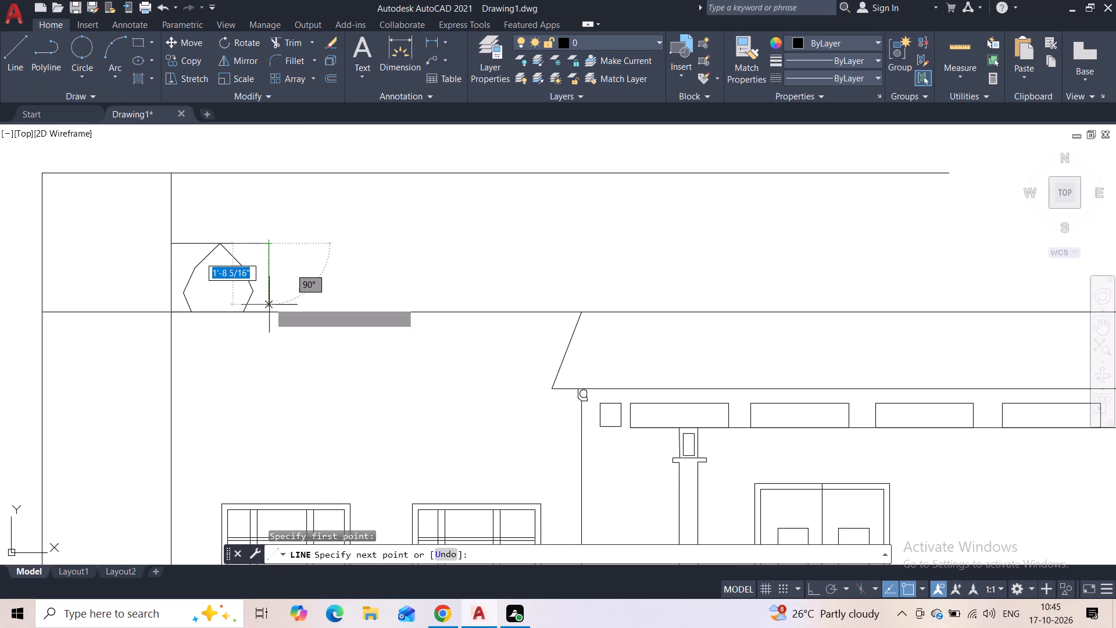
left_click(267, 311)
key("Escape")
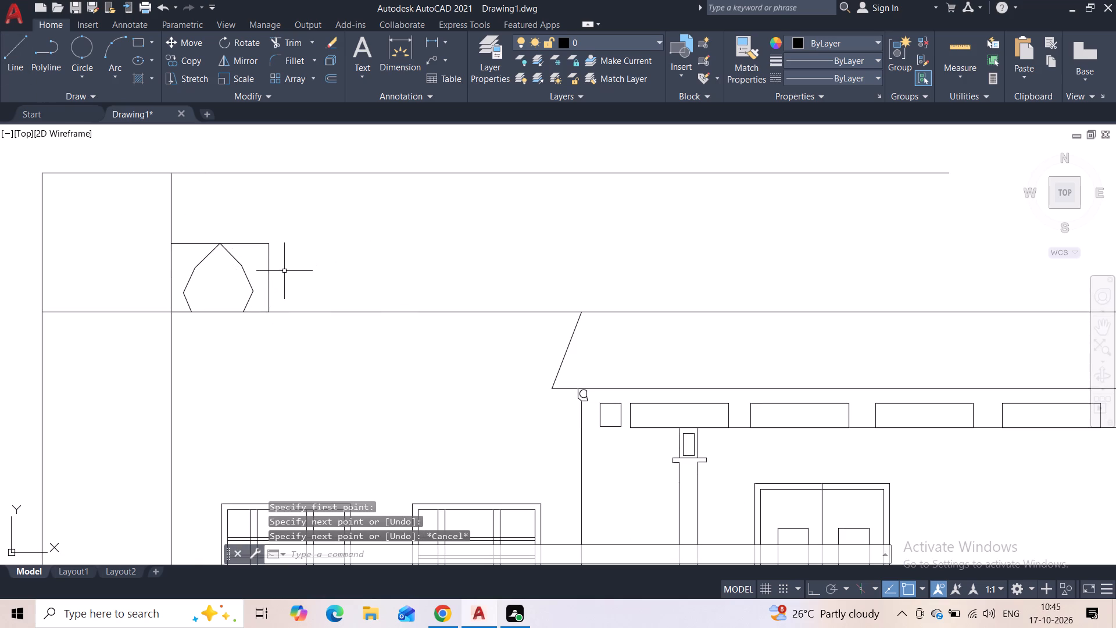
With ortho on, draw three progressively shorter vertical lines down from the panel's top line, spaced from its outer edge towards the arch.
left_click(15, 60)
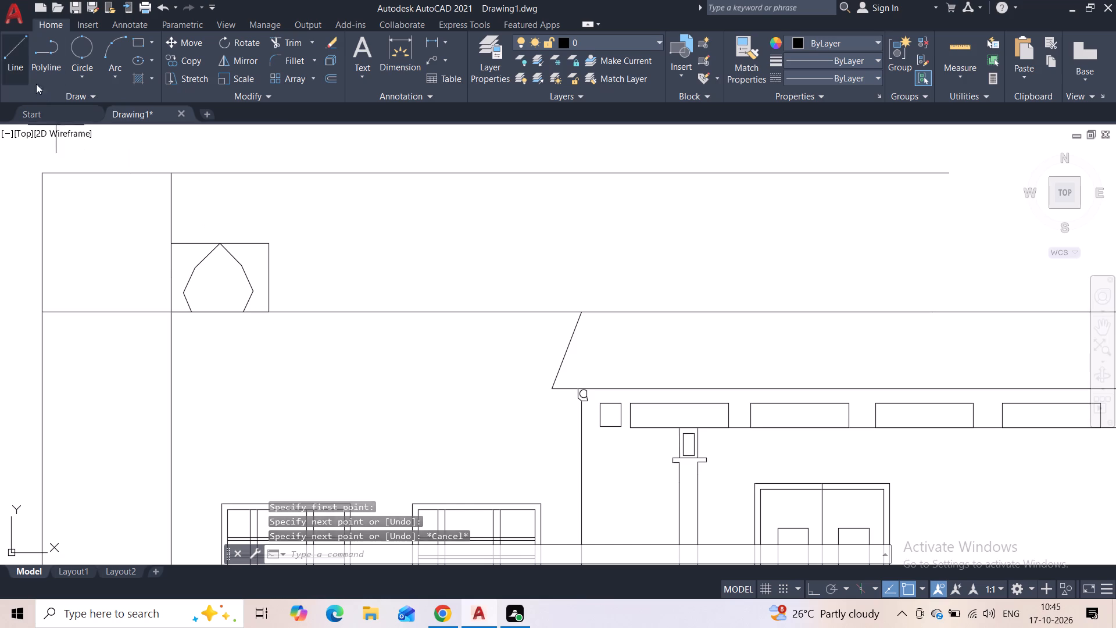
scroll(233, 245, "up", 3)
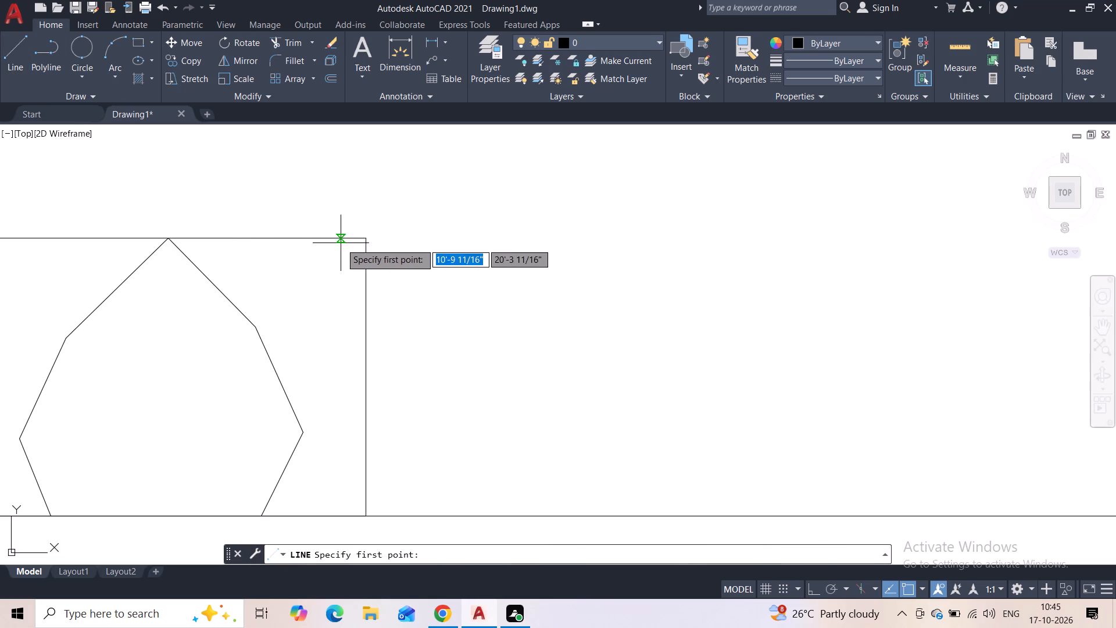
left_click(340, 244)
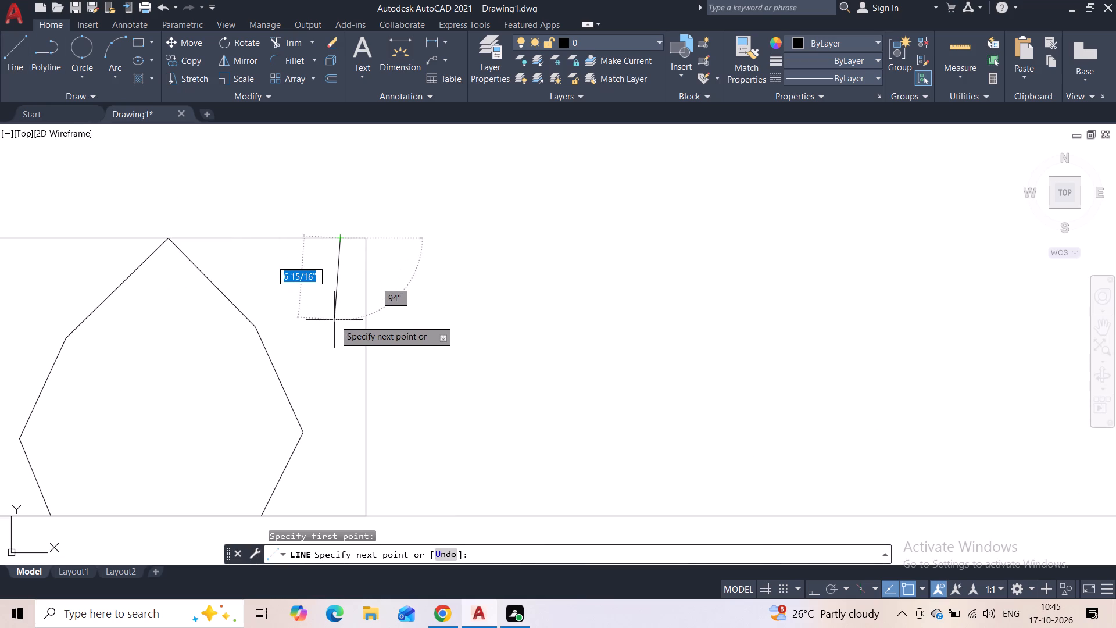
key("F8")
left_click(337, 358)
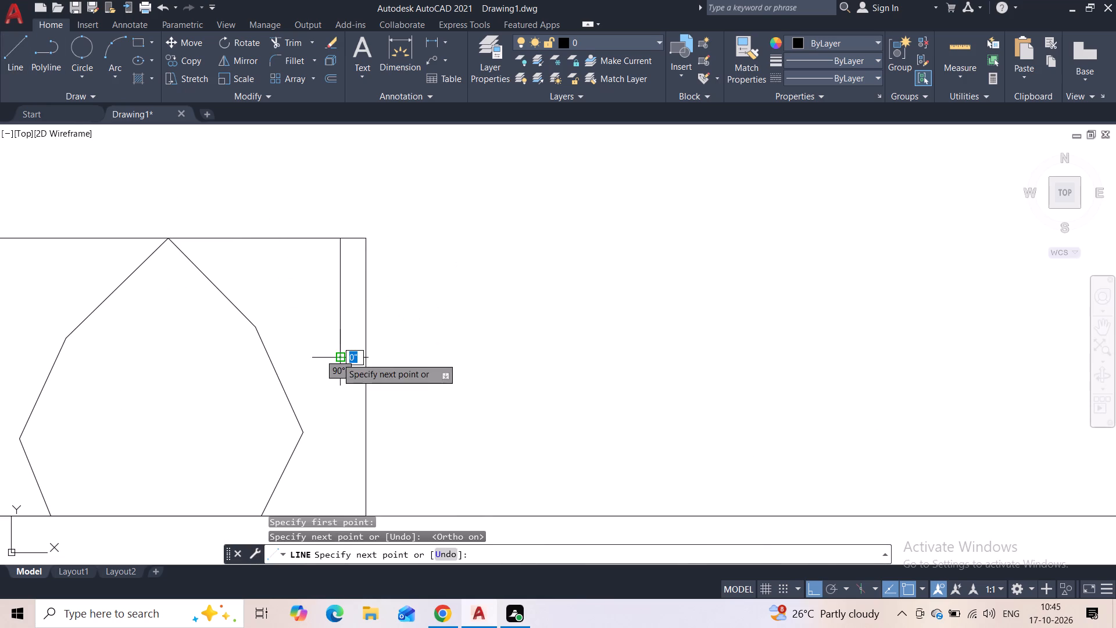
key("space")
key("space")
left_click(321, 239)
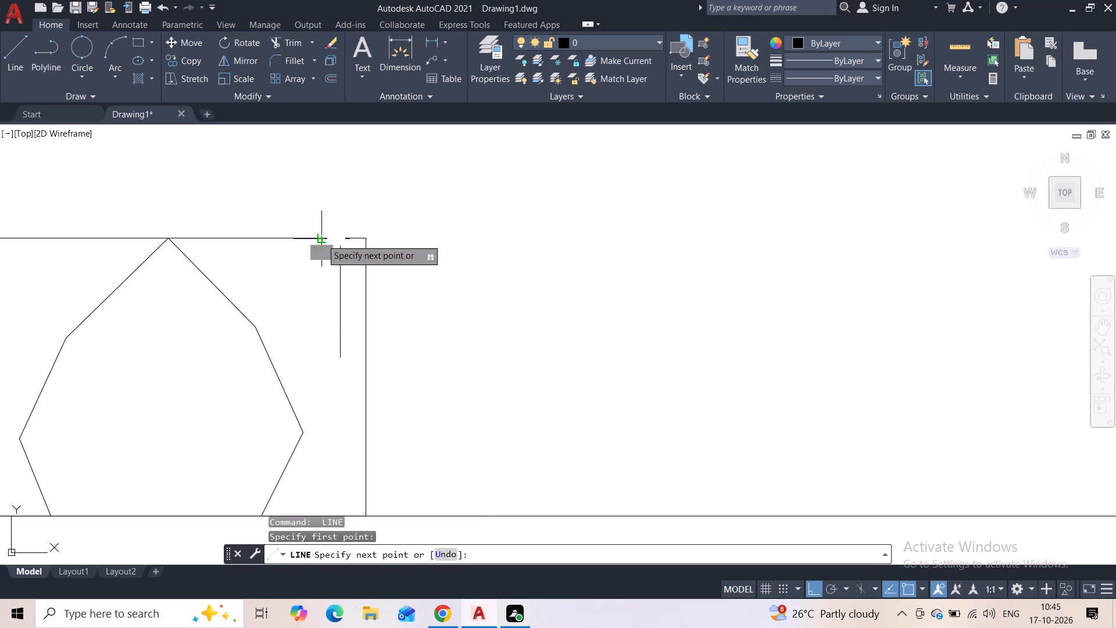
left_click(324, 313)
key("Escape")
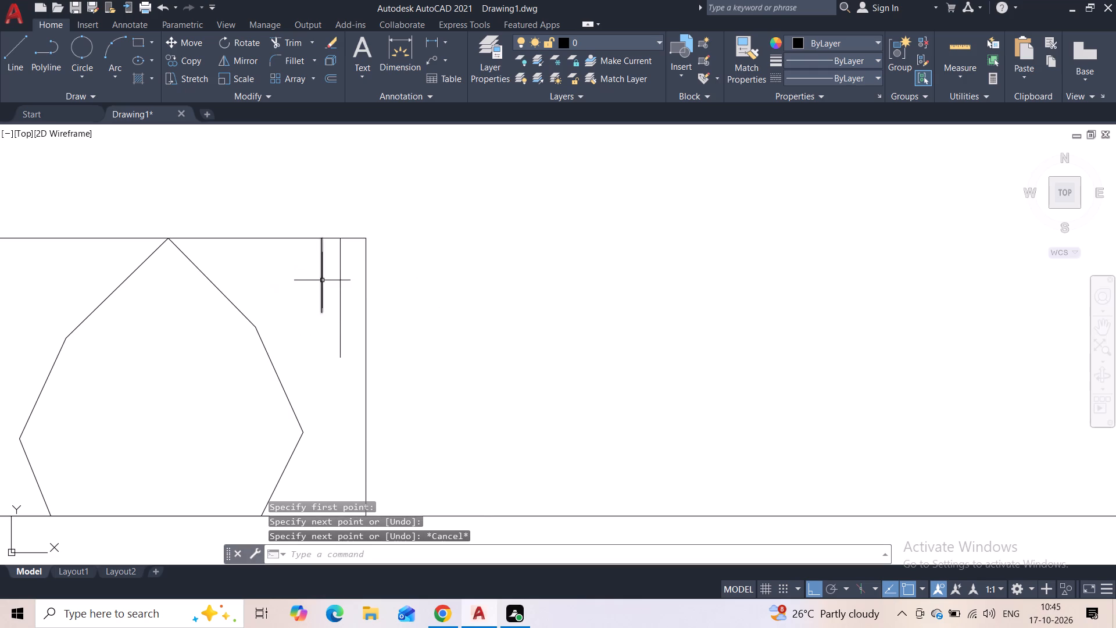
key("space")
left_click(295, 242)
left_click(294, 272)
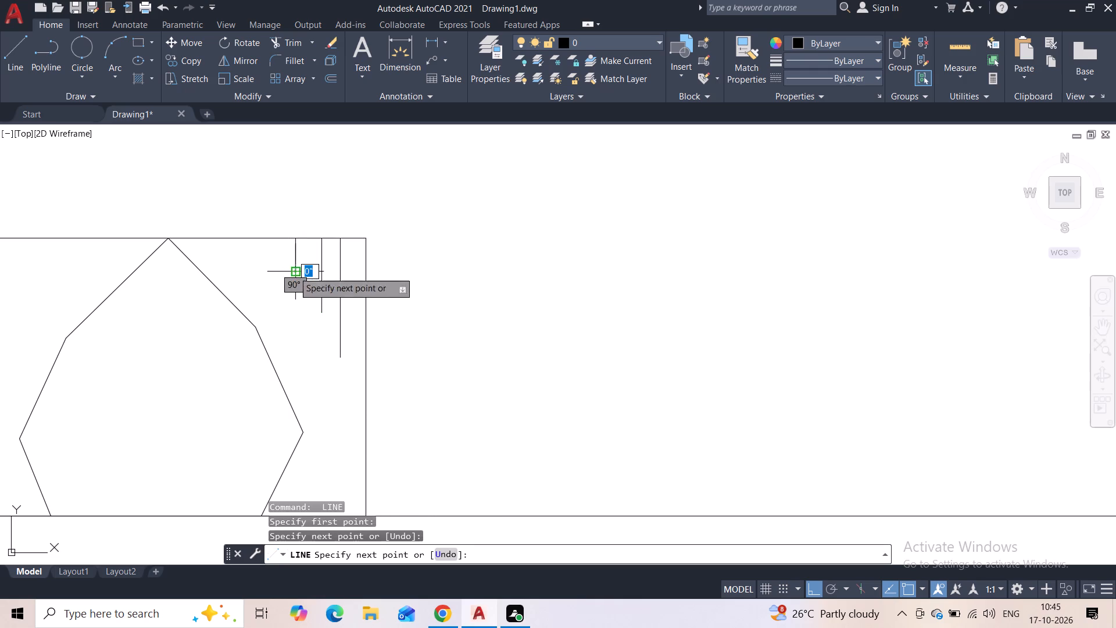
key("Escape")
Draw three progressively shorter vertical lines down from the panel's top line beside the side block, from about 9 1/8" to about 2 1/2".
middle_click_drag(296, 304, 449, 289)
scroll(453, 290, "down", 3)
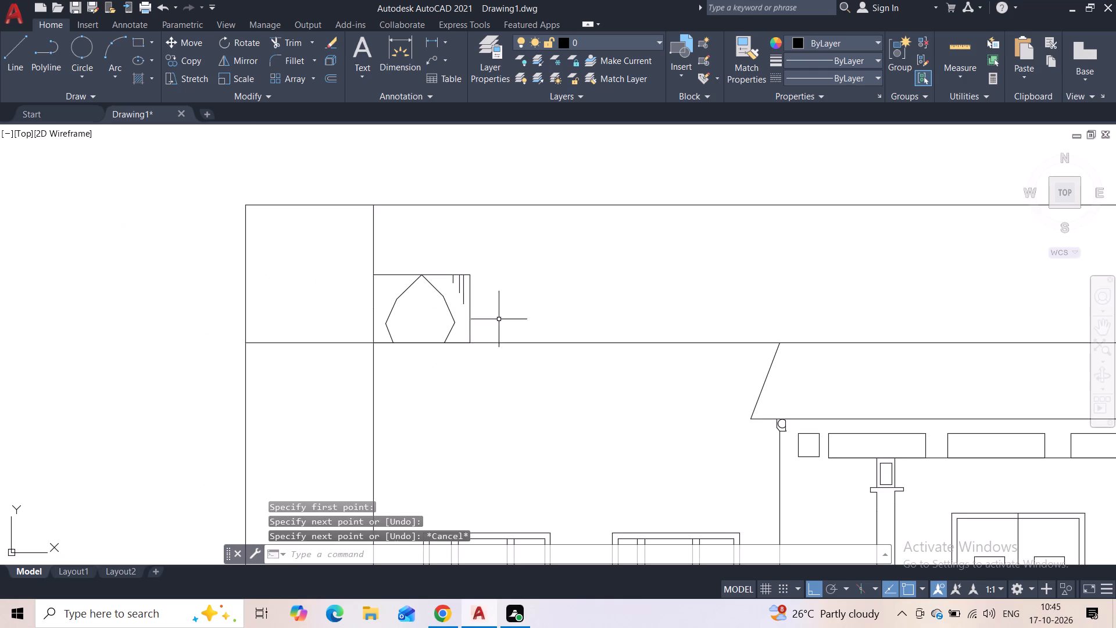
key("space")
scroll(380, 281, "up", 2)
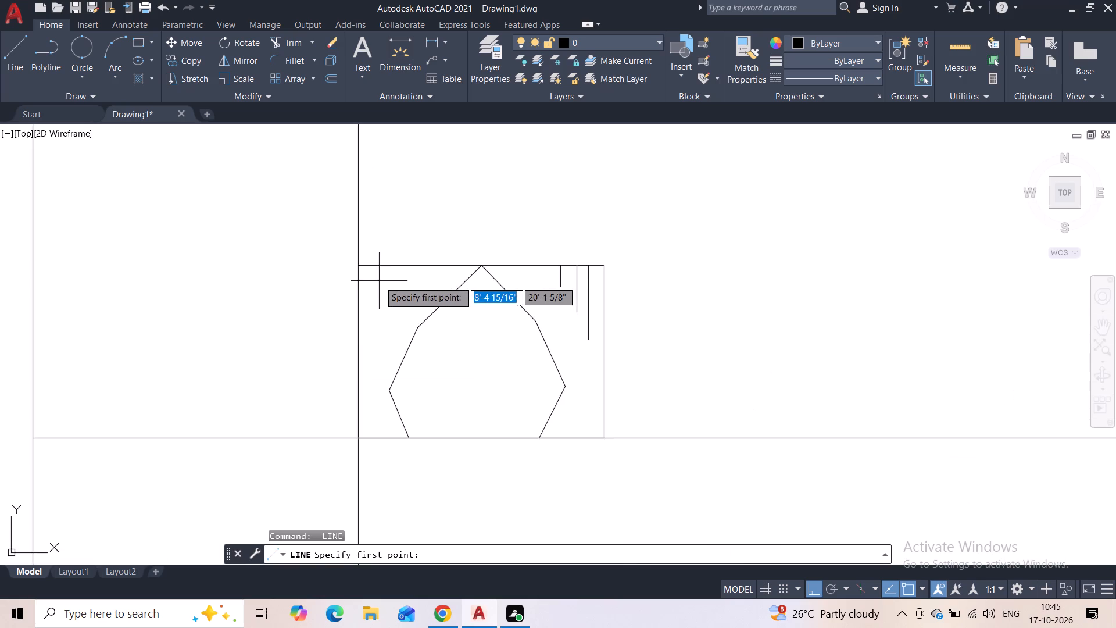
scroll(379, 281, "up", 2)
left_click(343, 245)
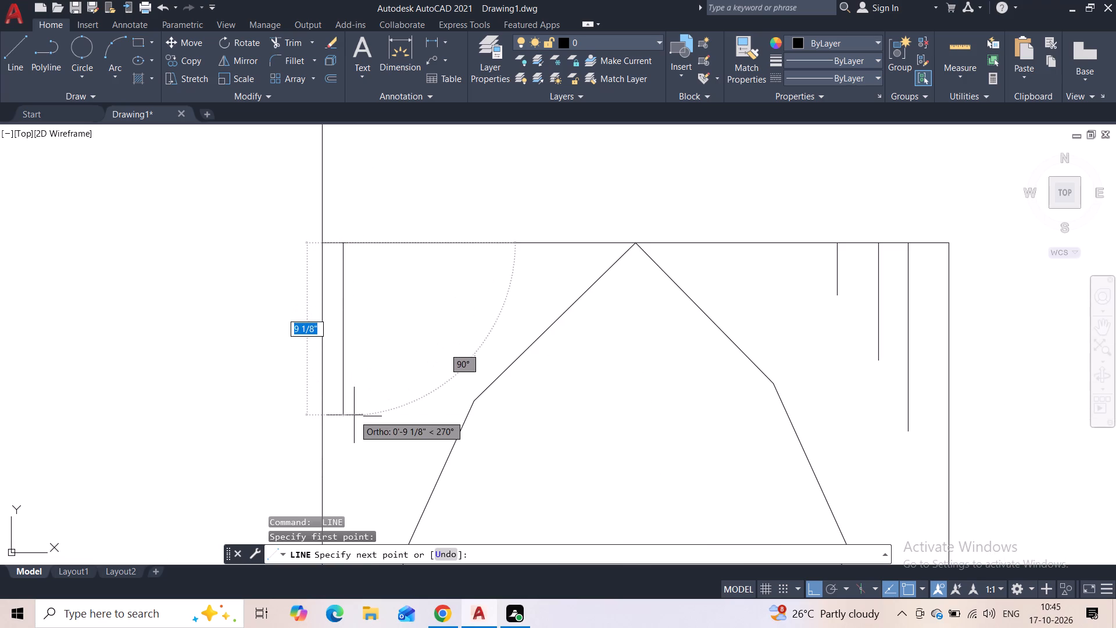
left_click(353, 416)
key("space")
key("space")
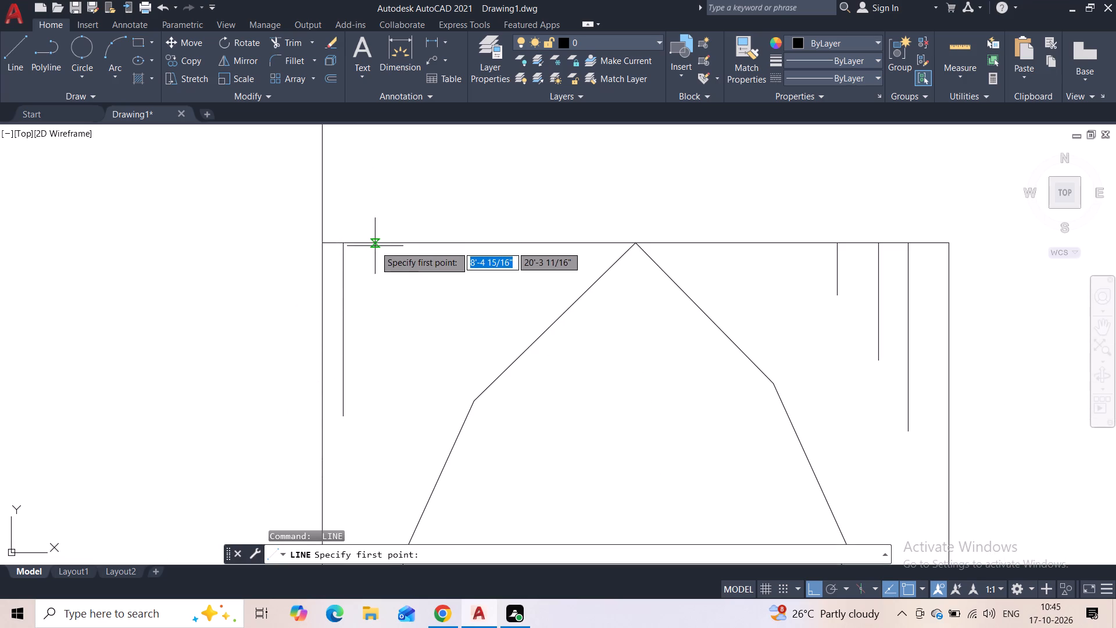
left_click(377, 245)
left_click(377, 341)
key("space")
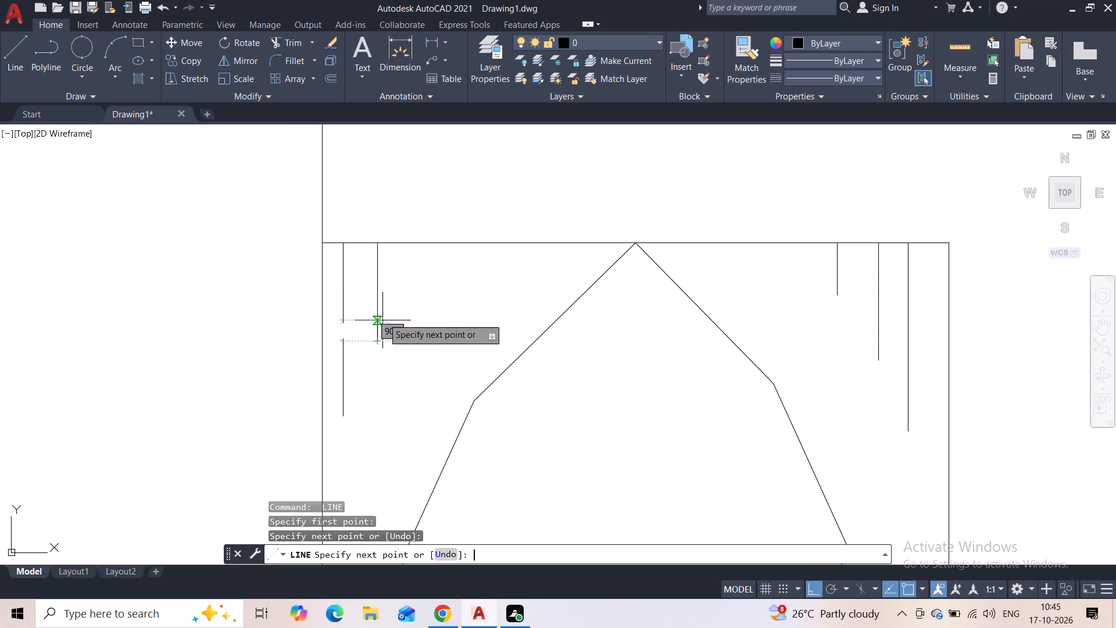
key("space")
left_click(434, 246)
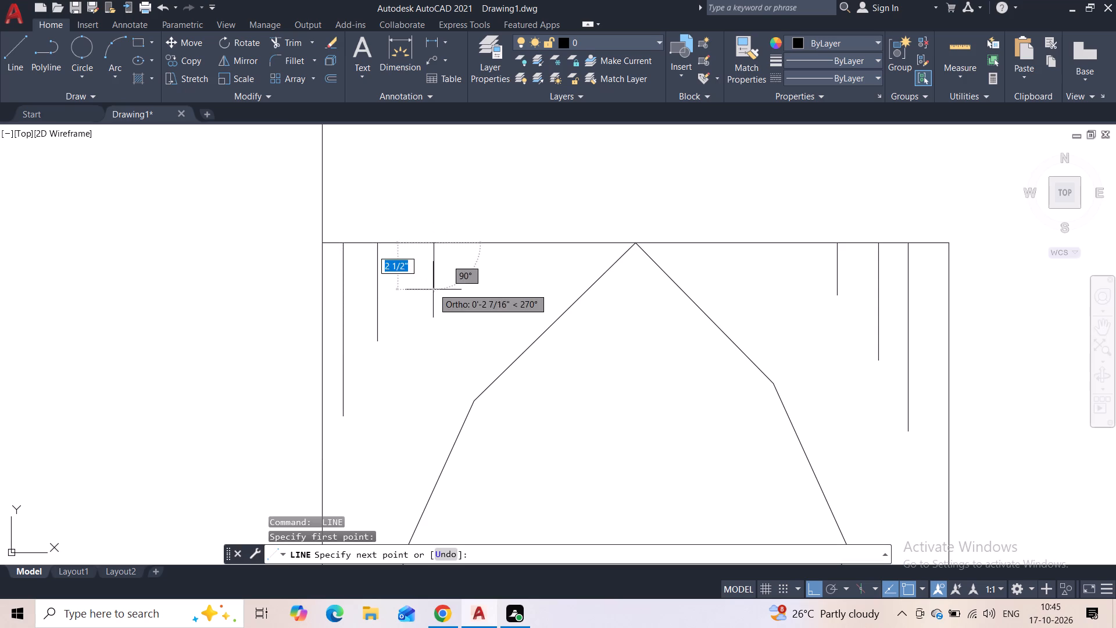
left_click(433, 291)
key("Escape")
Draw a horizontal line just below the upper band's base line, from the canopy's slanted end to the side block's vertical edge.
scroll(474, 257, "down", 3)
scroll(575, 268, "down", 1)
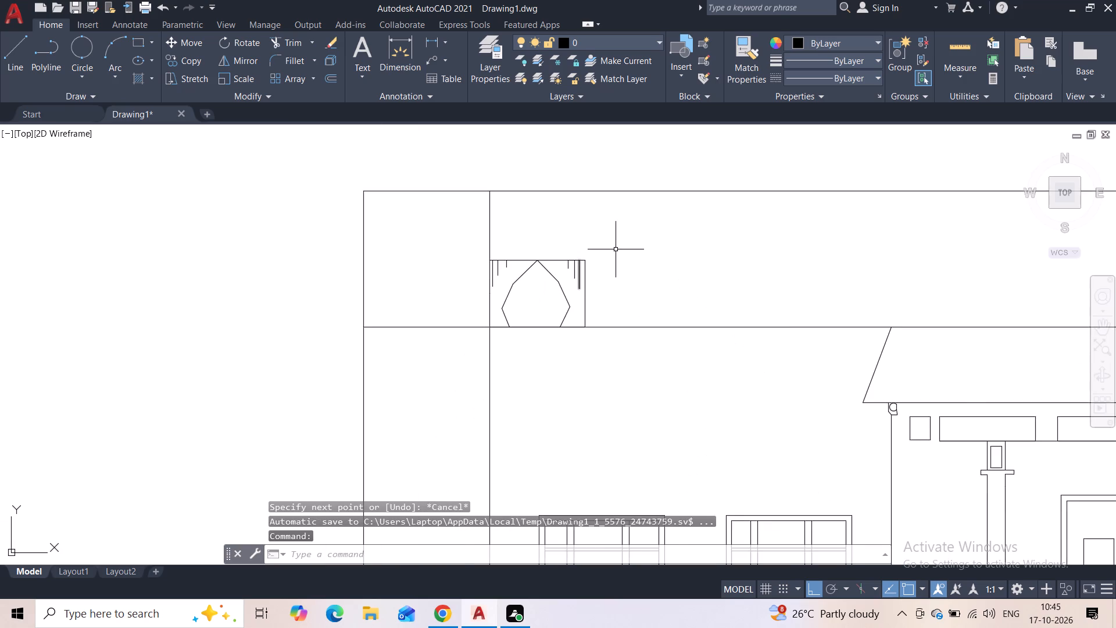
scroll(633, 249, "down", 1)
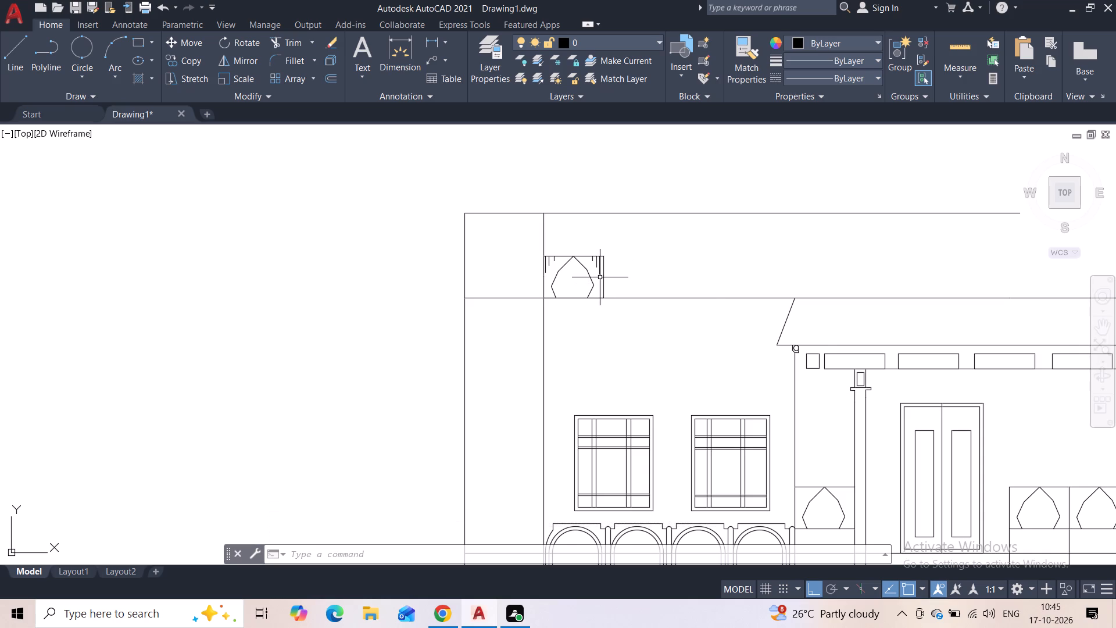
scroll(616, 267, "down", 2)
middle_click_drag(663, 267, 576, 272)
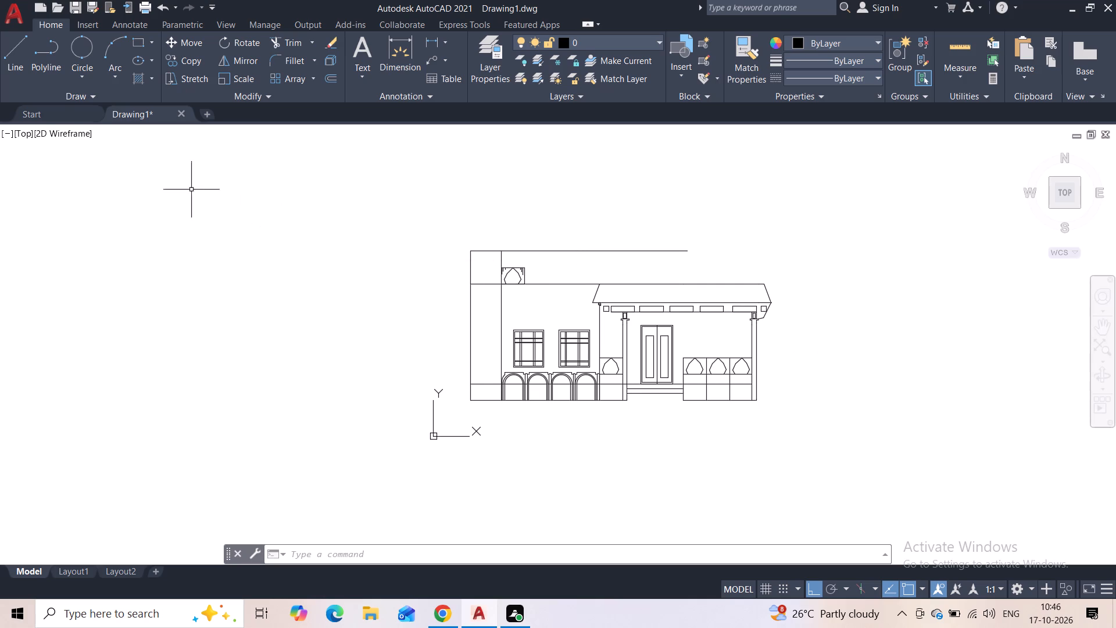
left_click(24, 58)
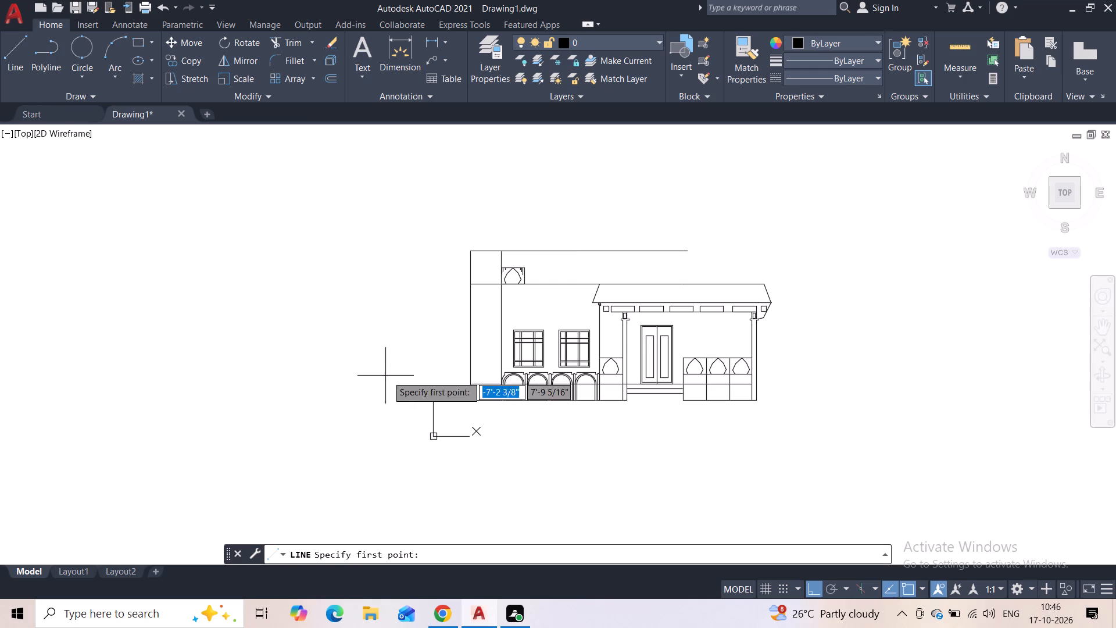
scroll(564, 298, "up", 2)
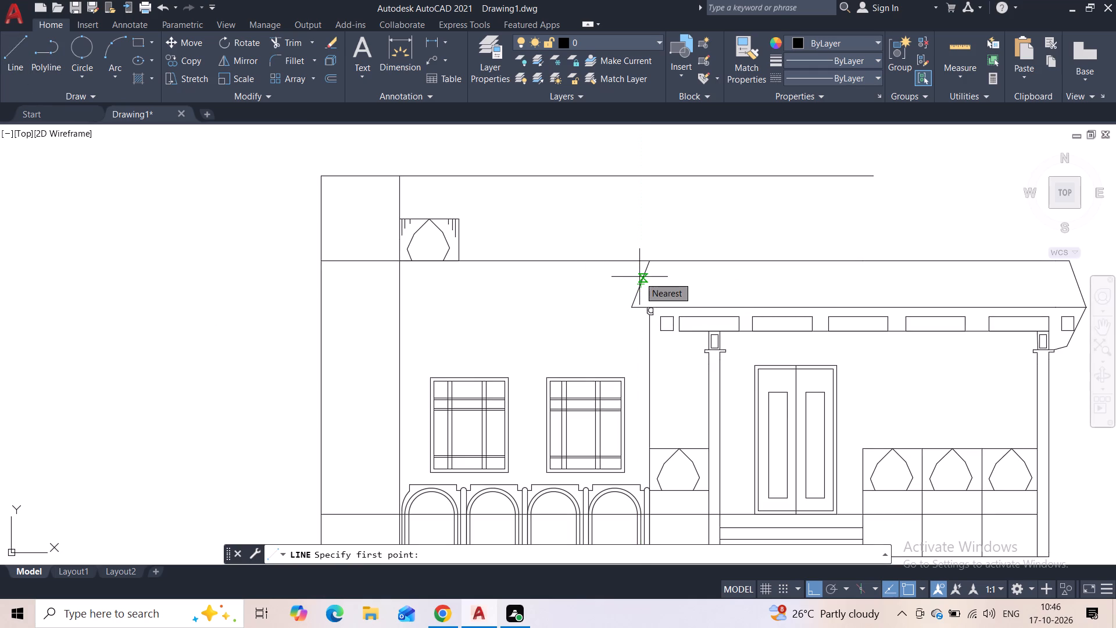
left_click(640, 273)
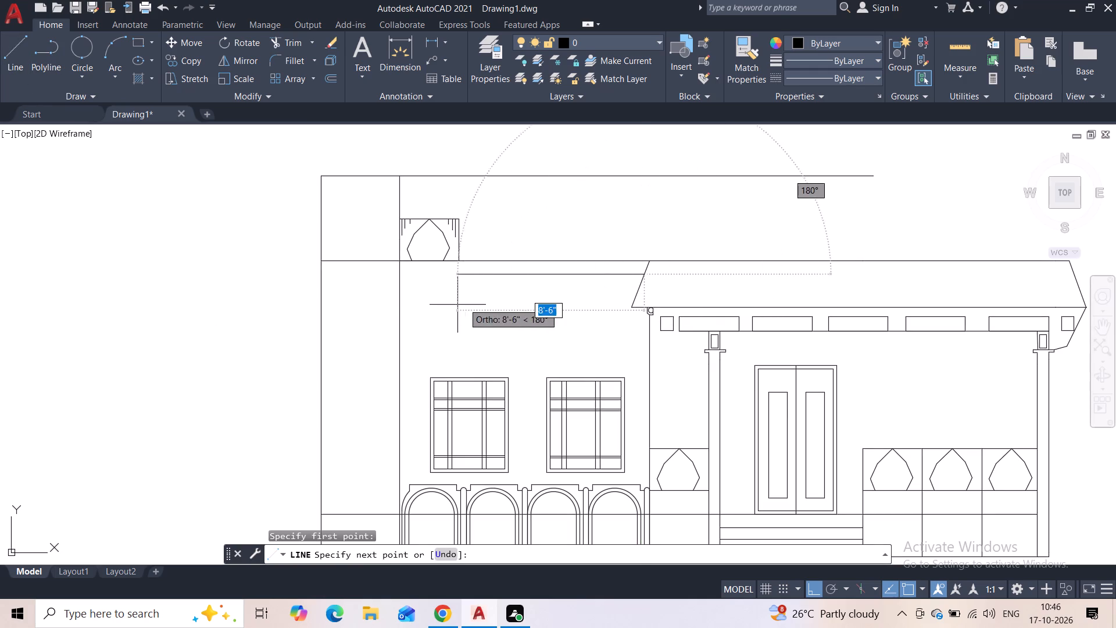
left_click(399, 279)
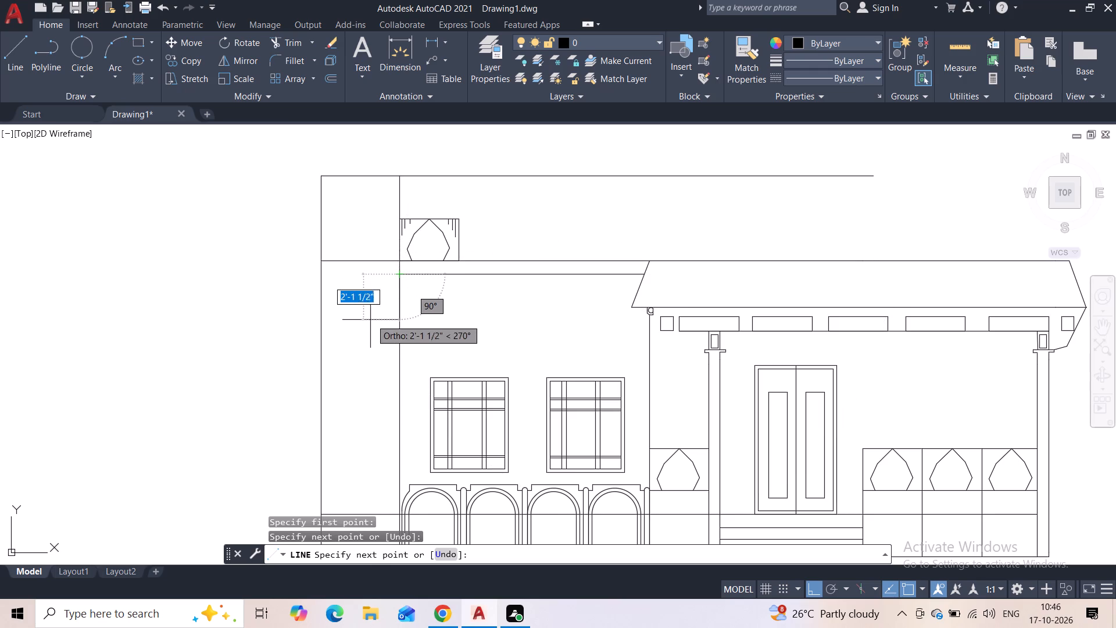
key("Escape")
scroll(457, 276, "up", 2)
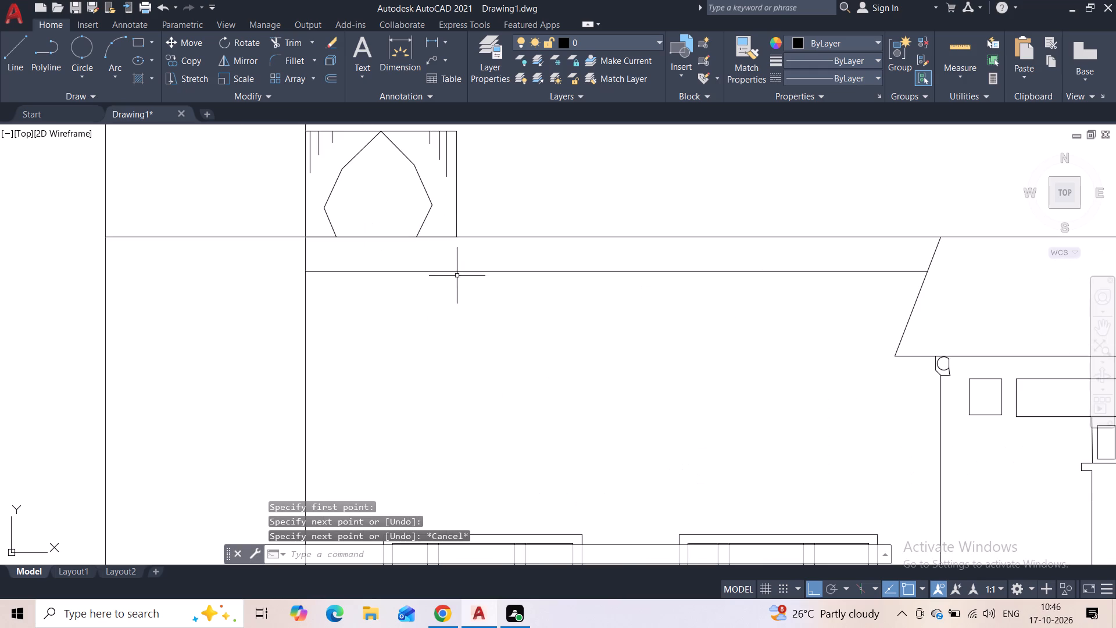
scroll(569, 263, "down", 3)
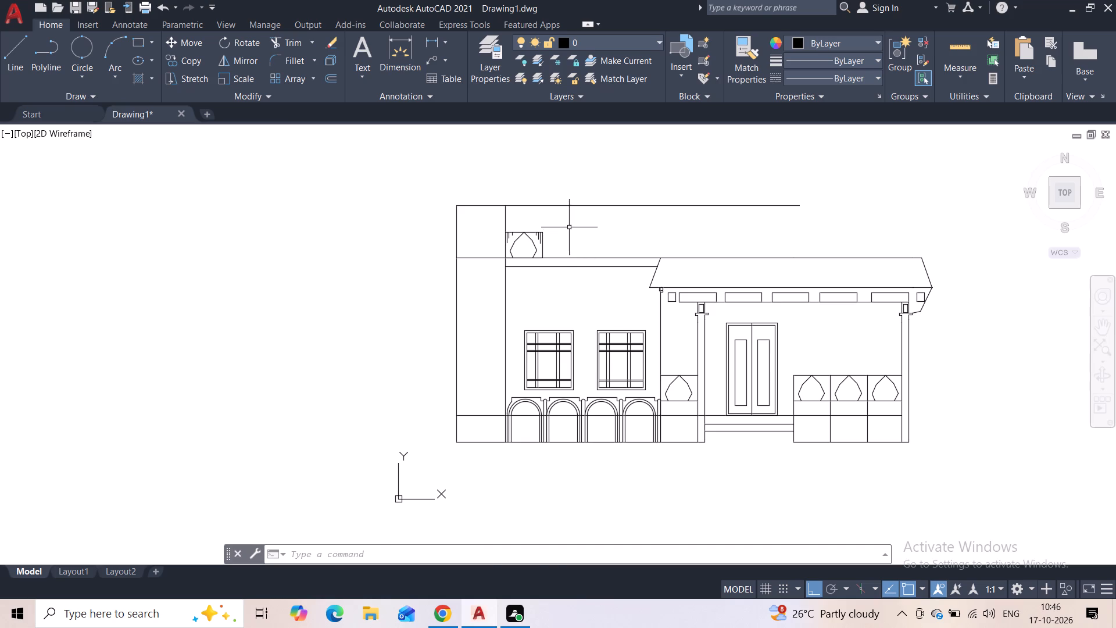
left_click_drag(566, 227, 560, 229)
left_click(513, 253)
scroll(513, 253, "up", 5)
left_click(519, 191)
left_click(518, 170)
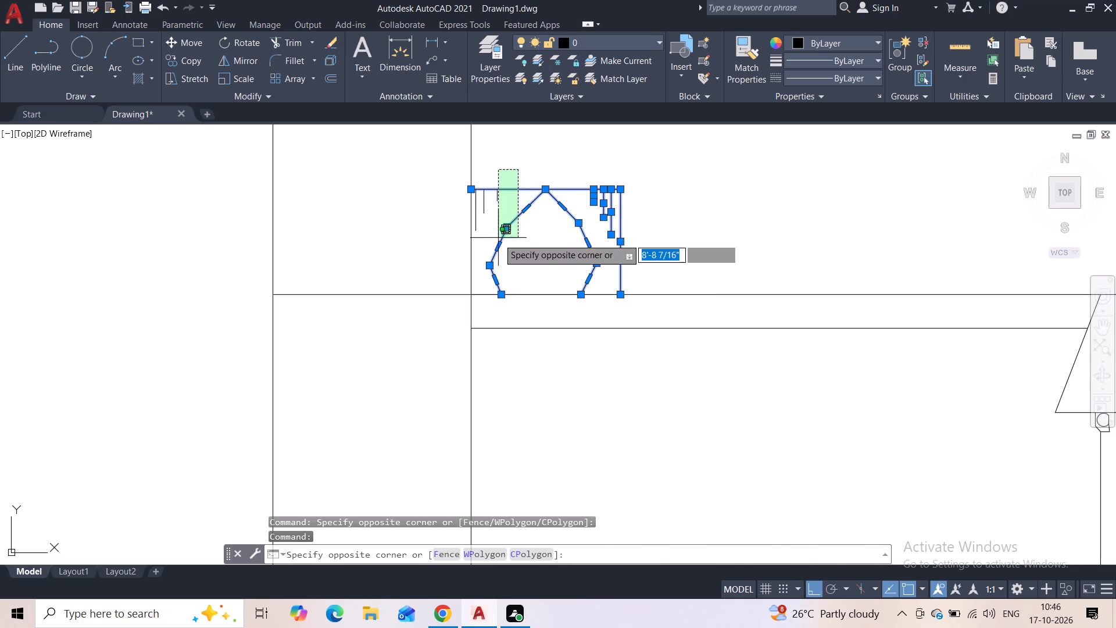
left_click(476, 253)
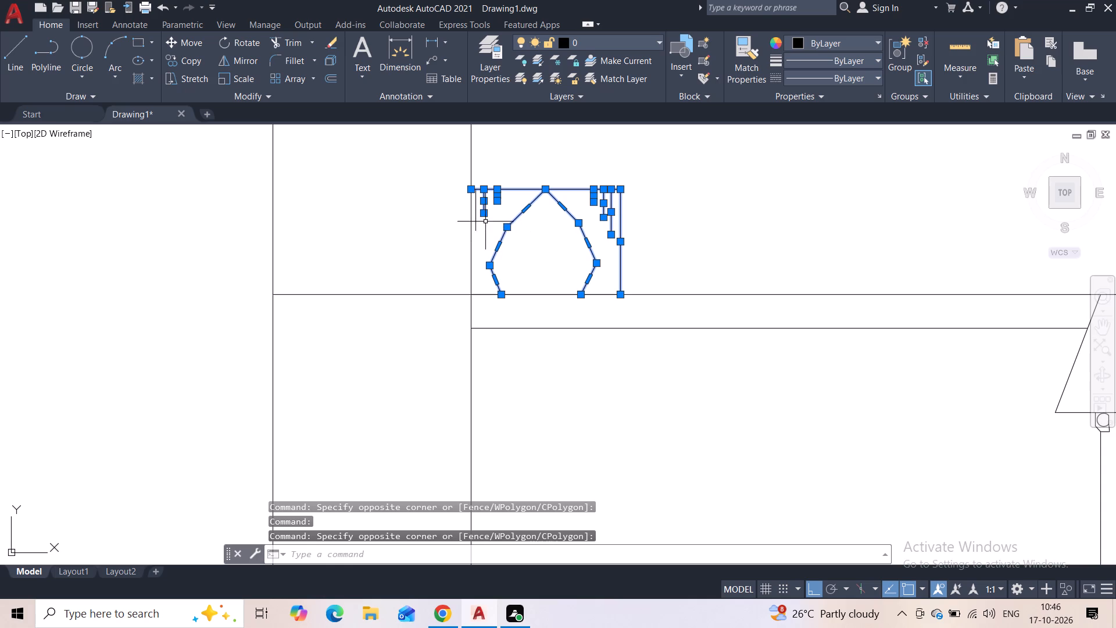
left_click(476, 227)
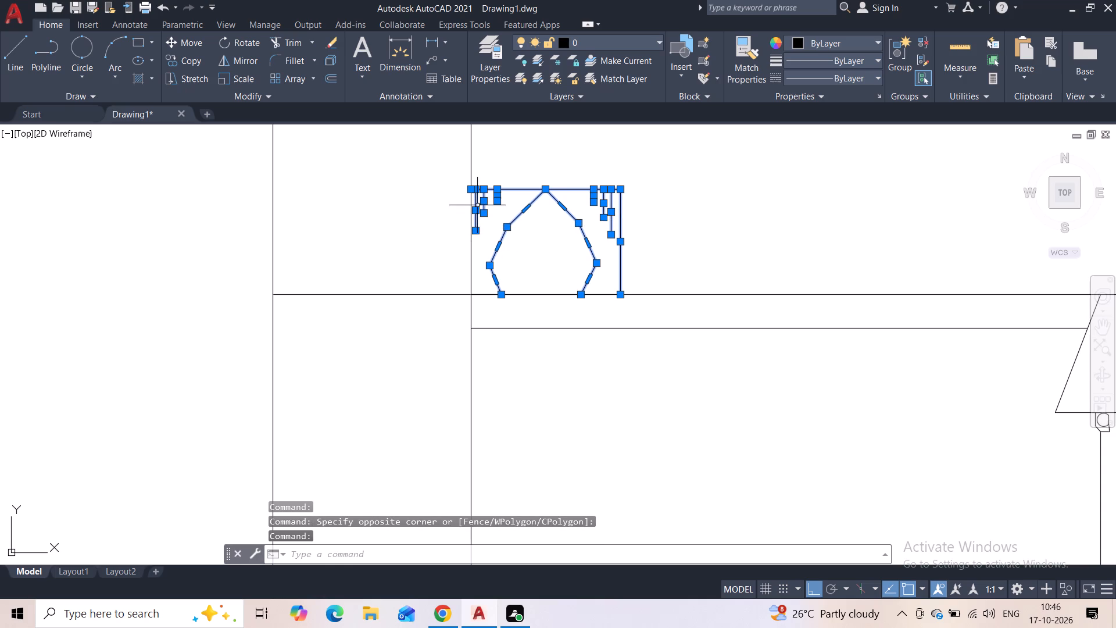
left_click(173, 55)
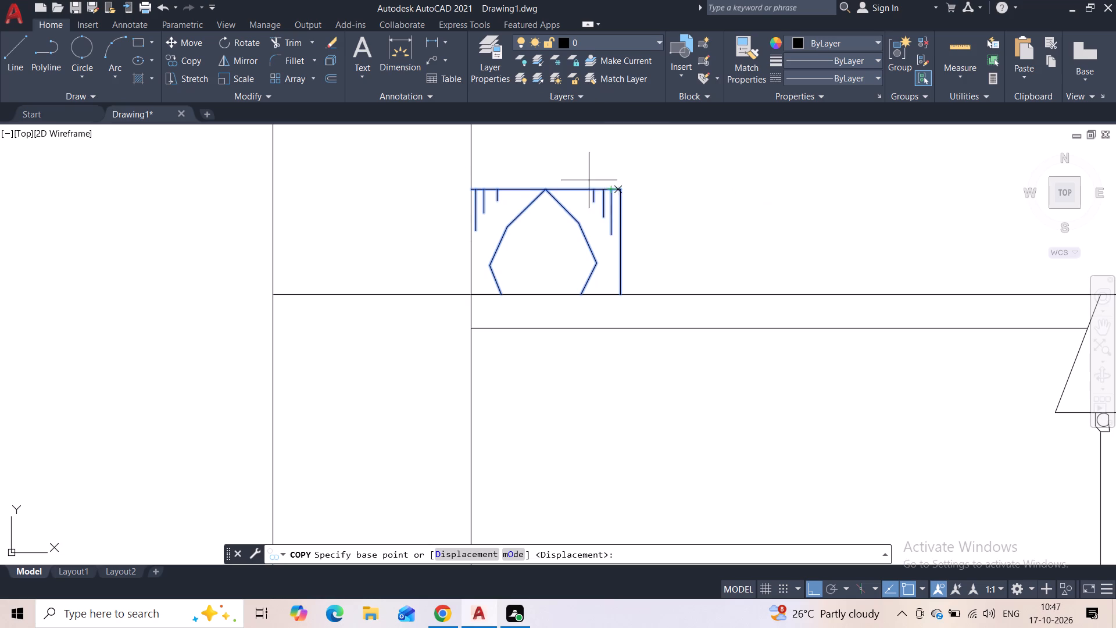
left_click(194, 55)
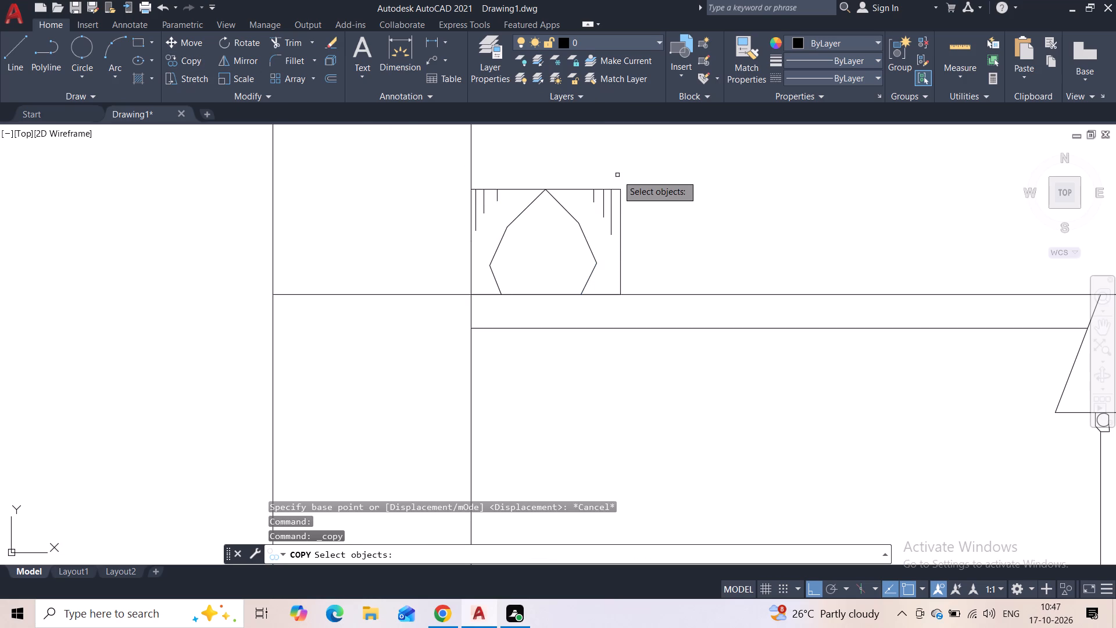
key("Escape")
Copy the arch panel with its short lines five times end to end along the band, based at the innermost short line's top.
left_click(649, 158)
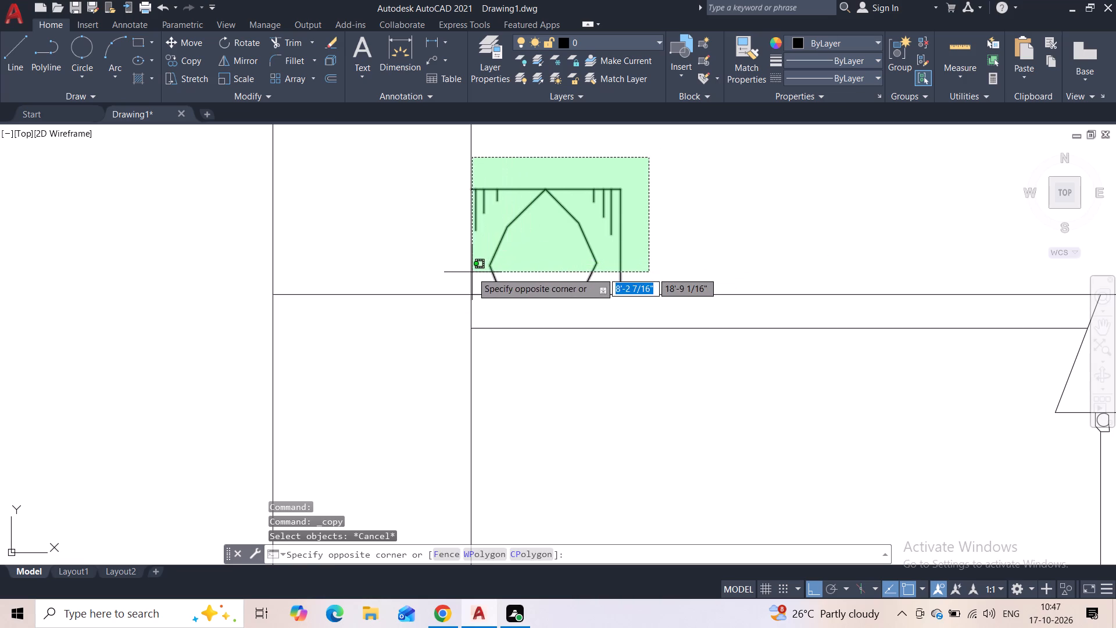
left_click(475, 272)
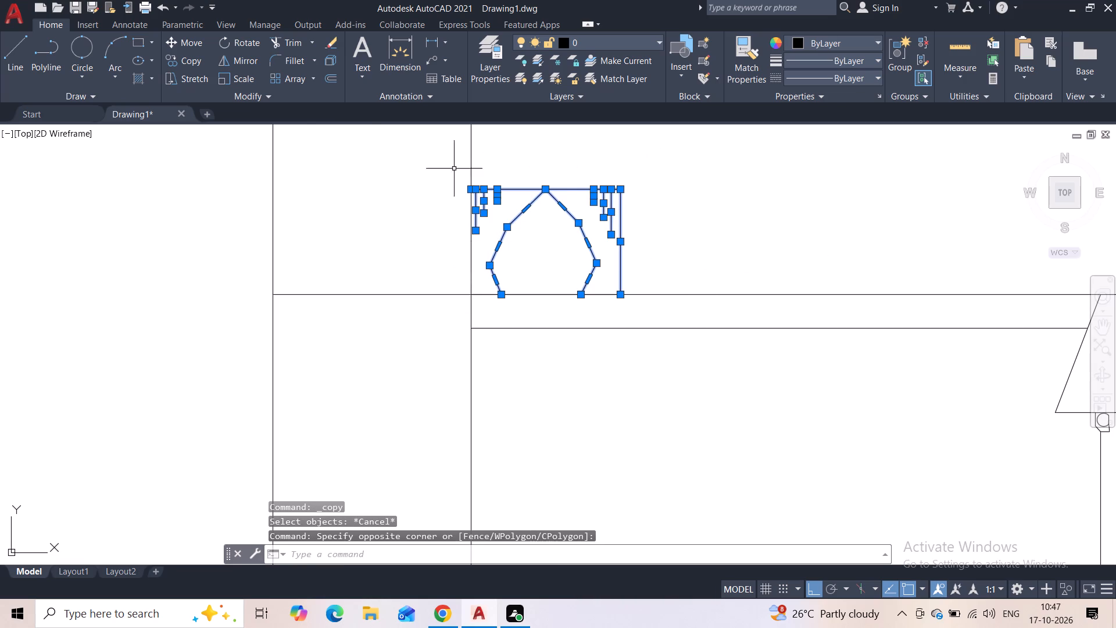
left_click(192, 64)
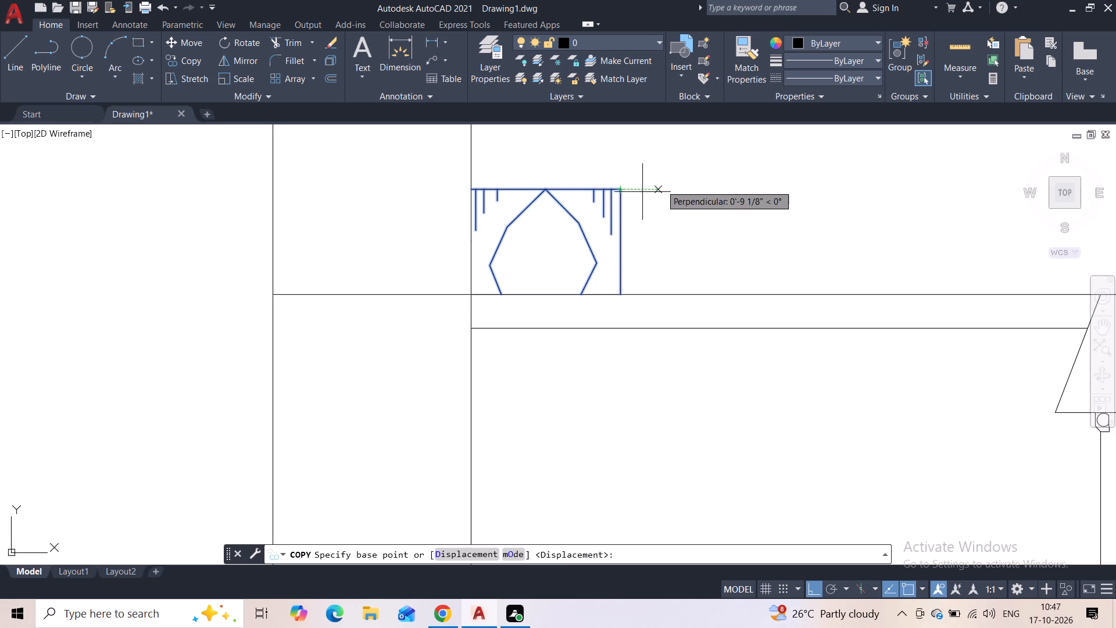
left_click(475, 192)
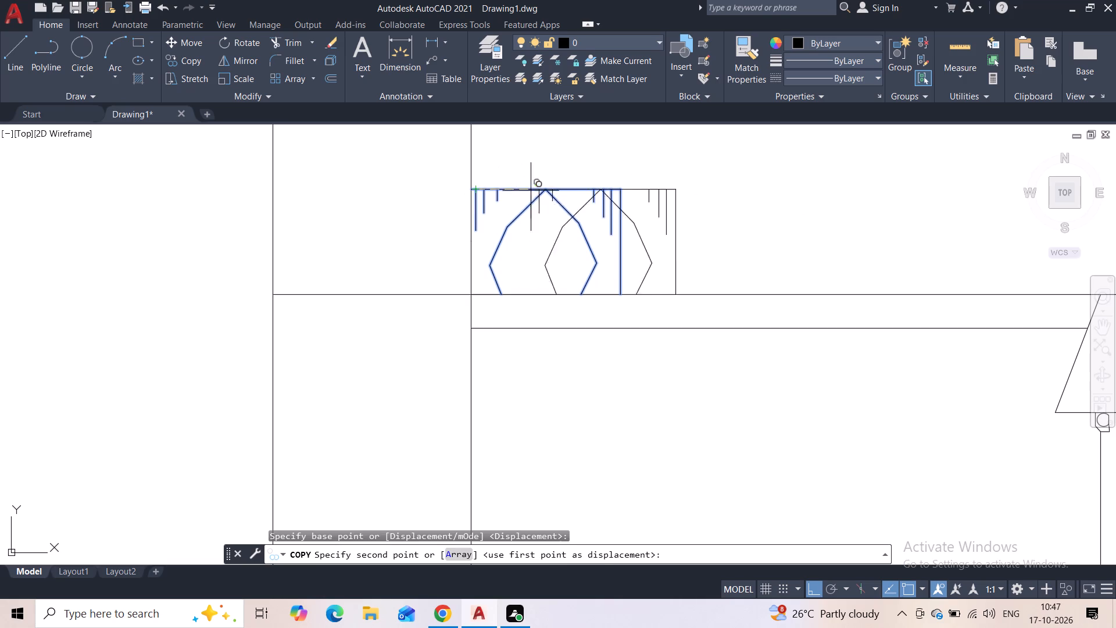
left_click(623, 192)
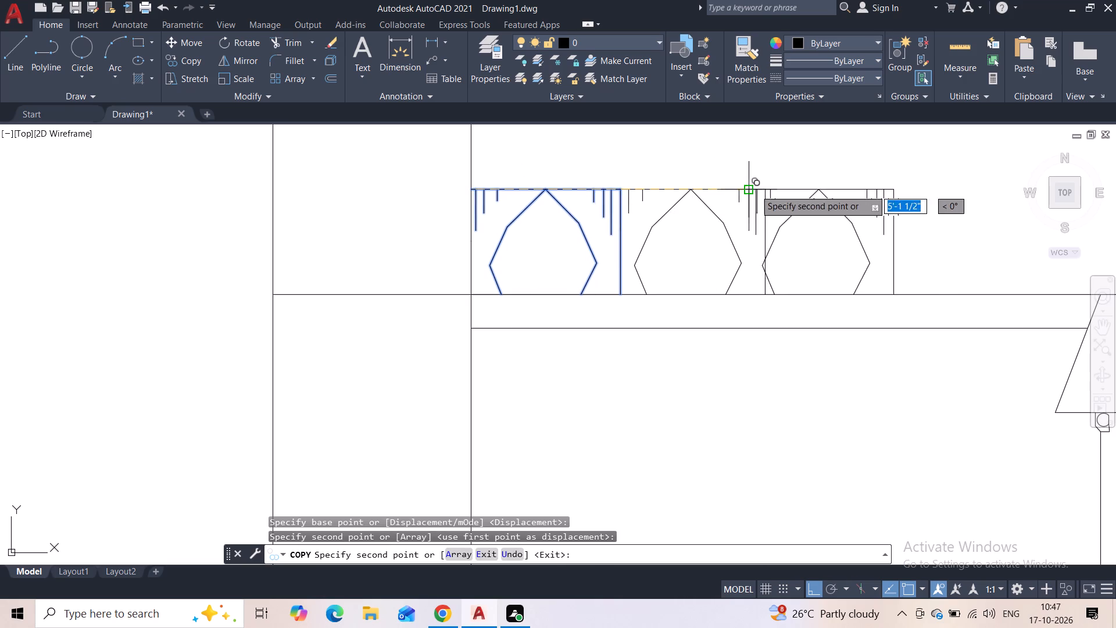
left_click(764, 193)
middle_click_drag(851, 188, 833, 205)
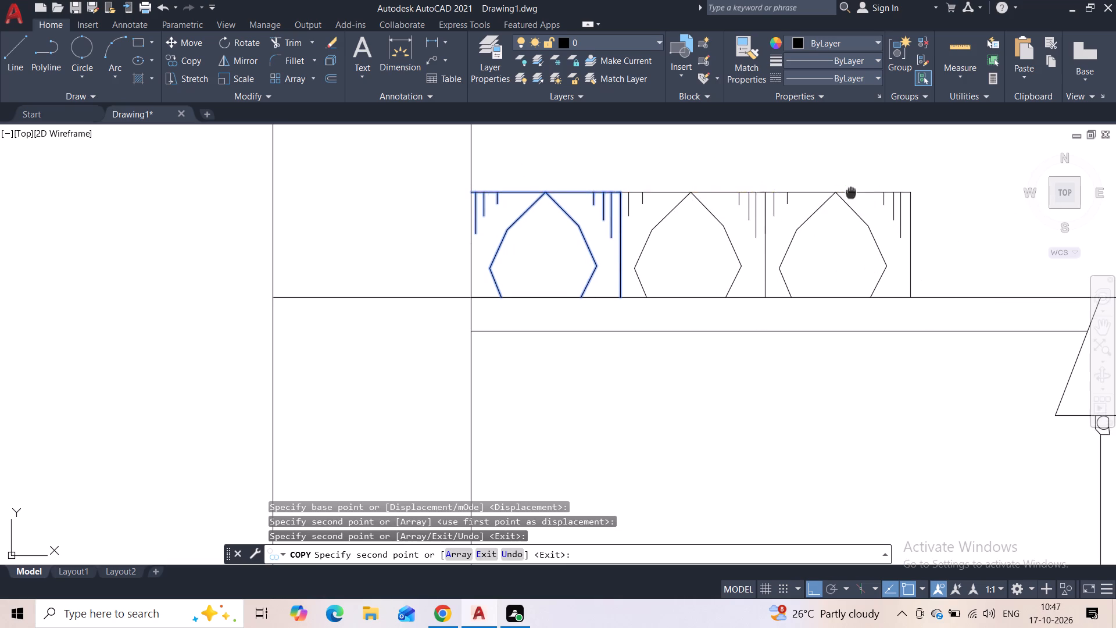
middle_click_drag(833, 205, 465, 251)
scroll(468, 254, "down", 3)
scroll(487, 258, "up", 2)
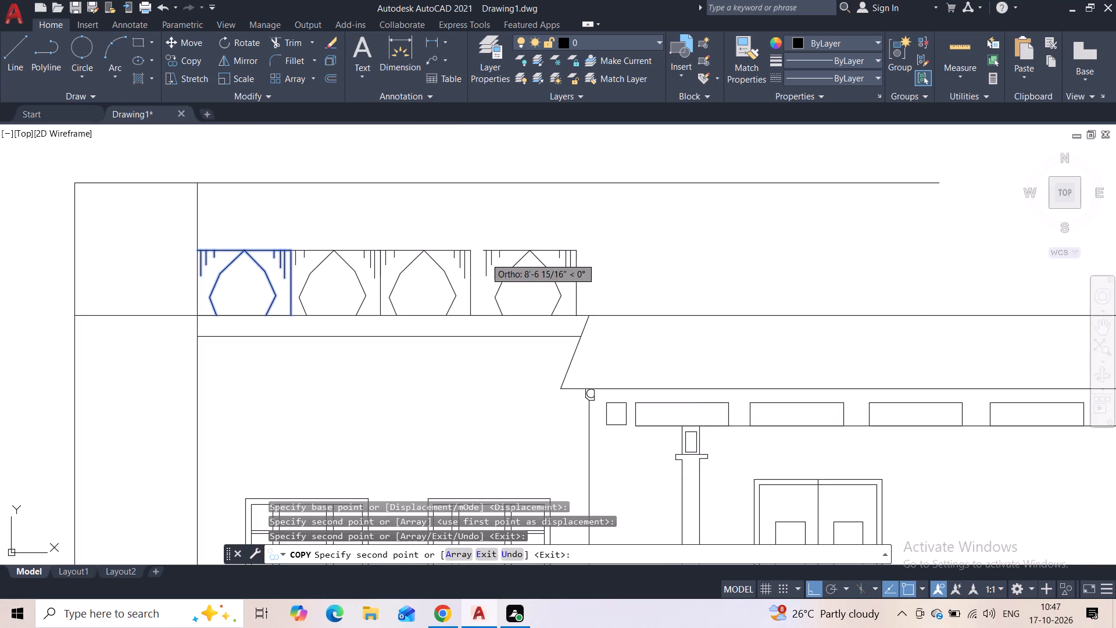
left_click(472, 256)
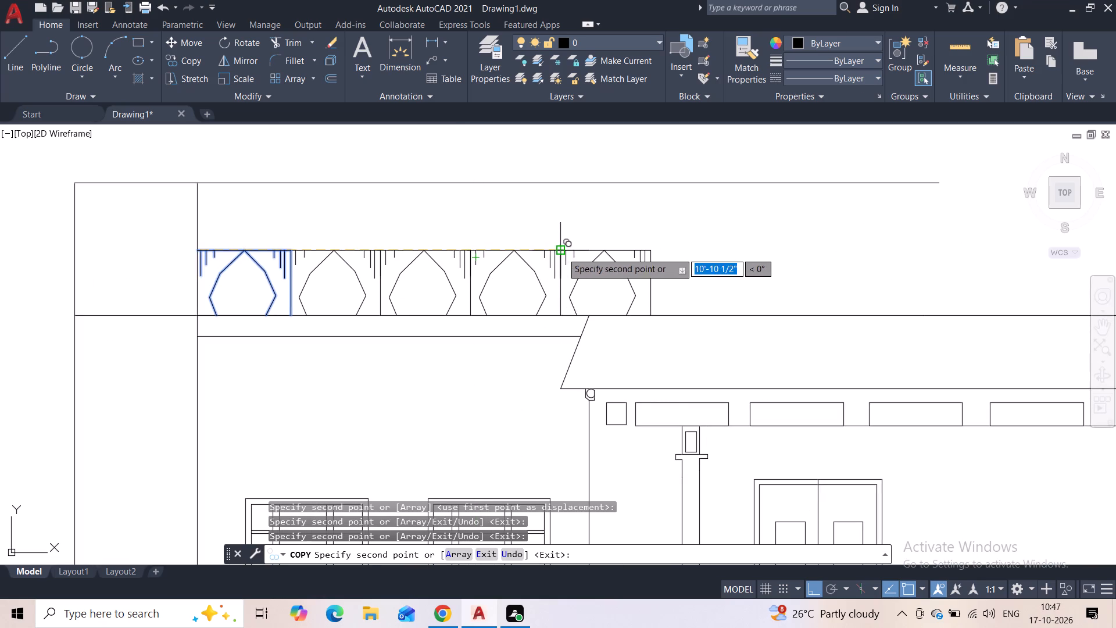
left_click(561, 252)
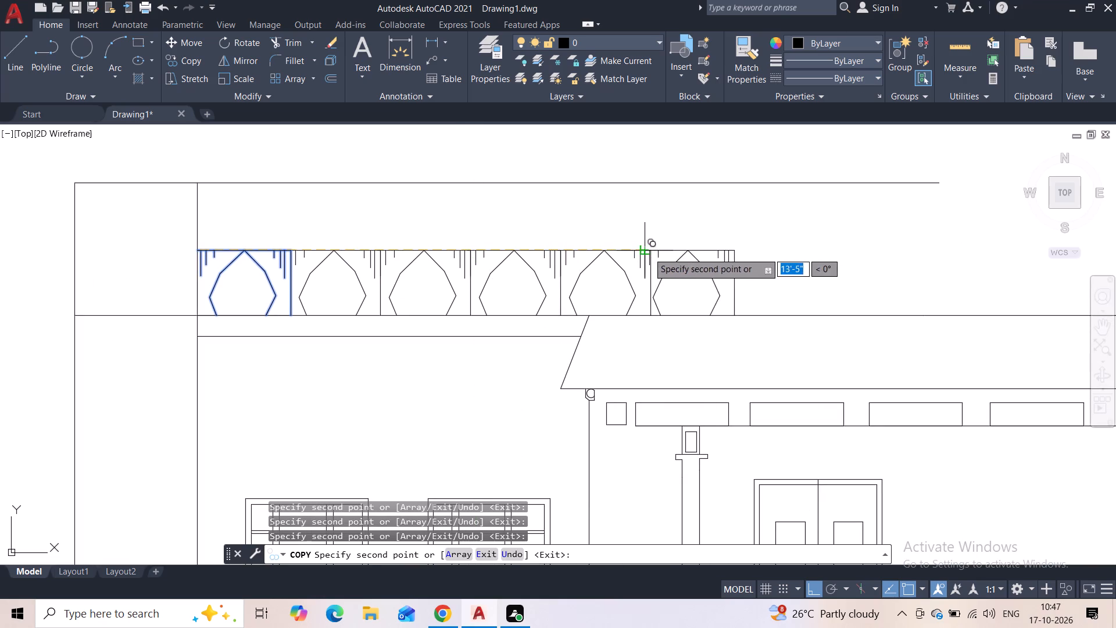
left_click(655, 253)
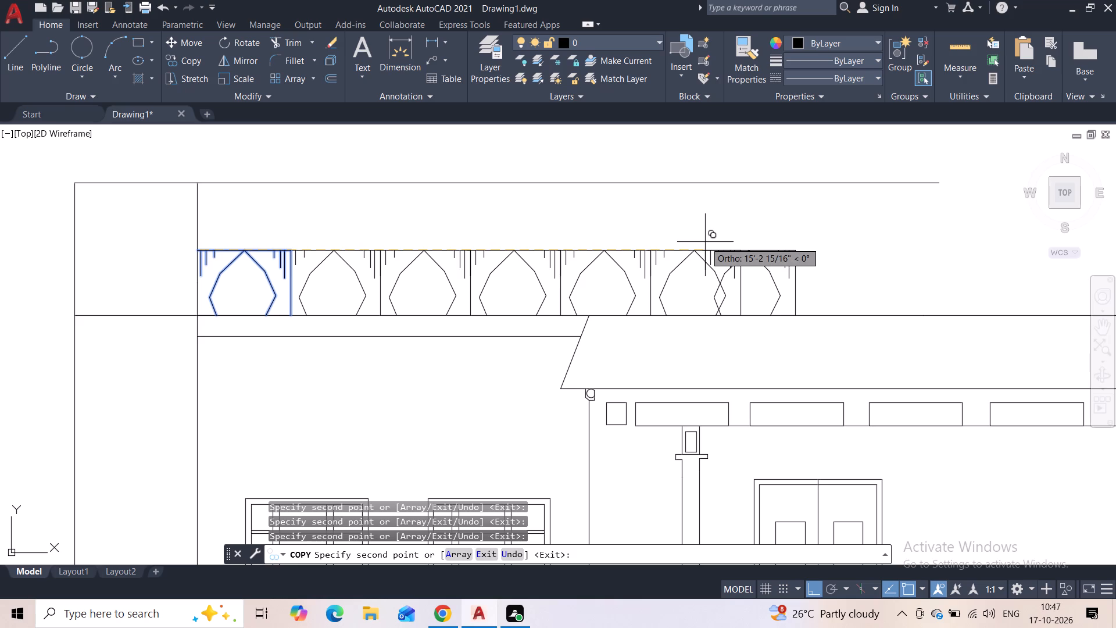
Continue copying the arch panel with its short lines five more times end to end along the band above the canopy.
scroll(752, 250, "up", 1)
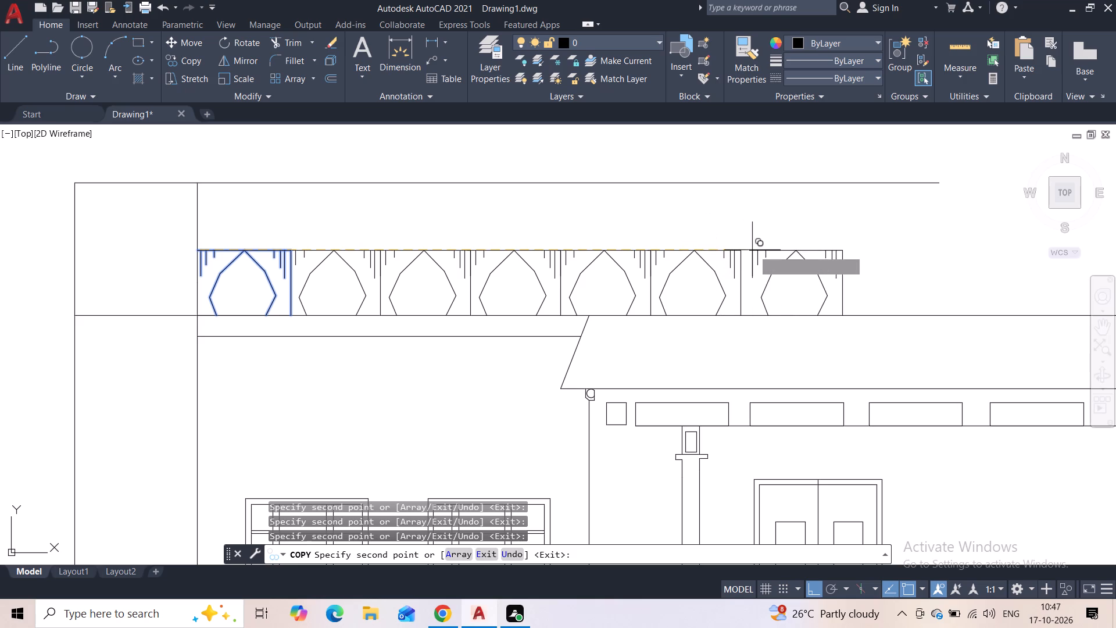
scroll(752, 250, "up", 1)
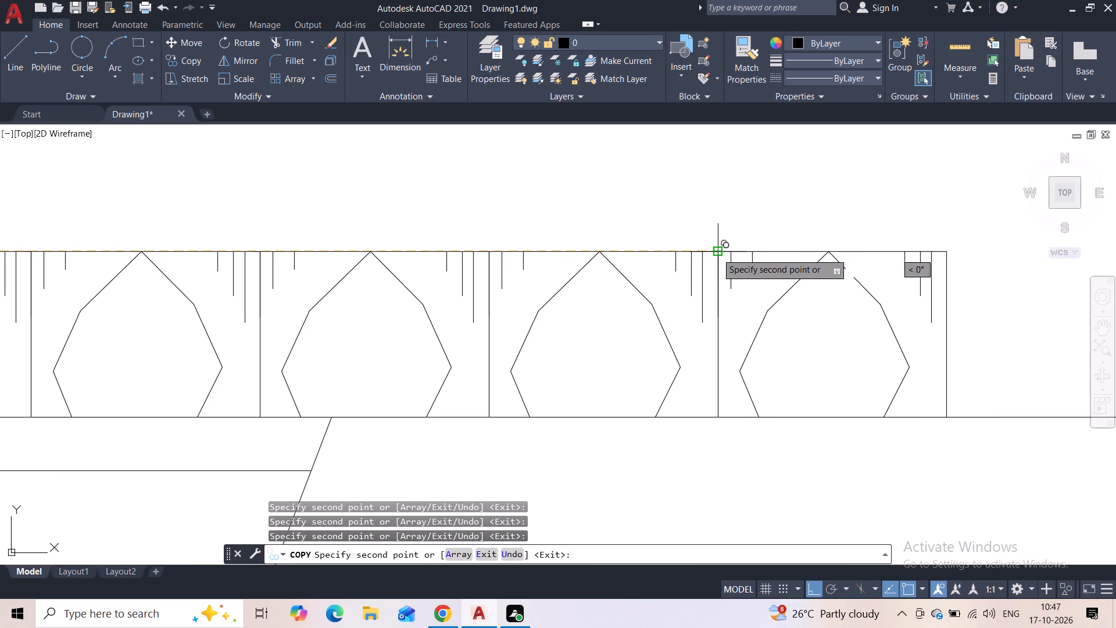
left_click(717, 253)
middle_click_drag(784, 231, 431, 261)
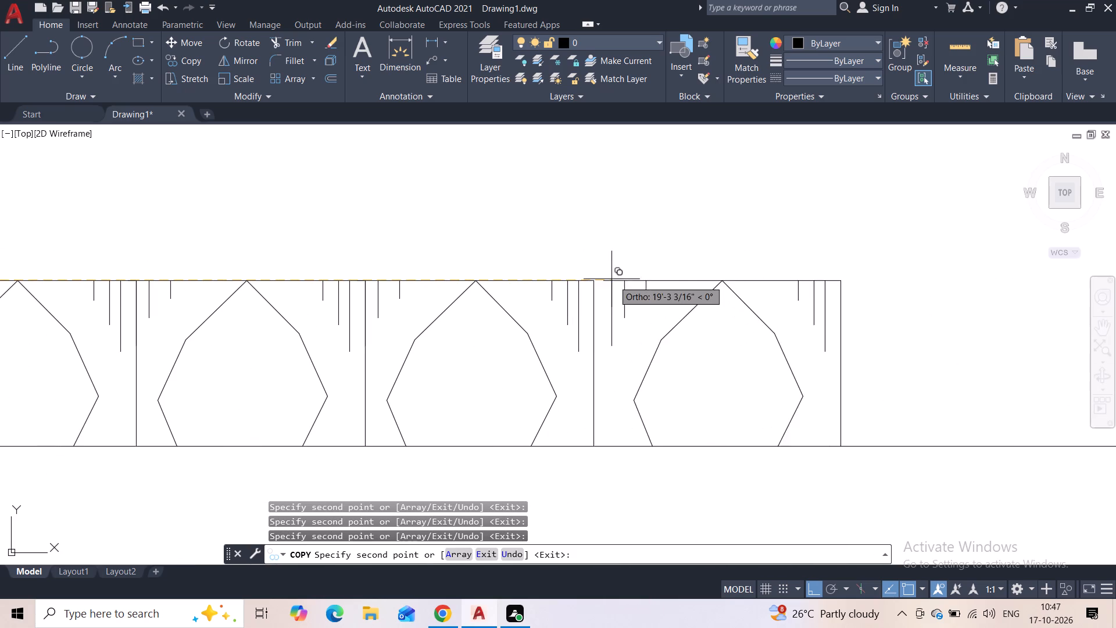
left_click(591, 284)
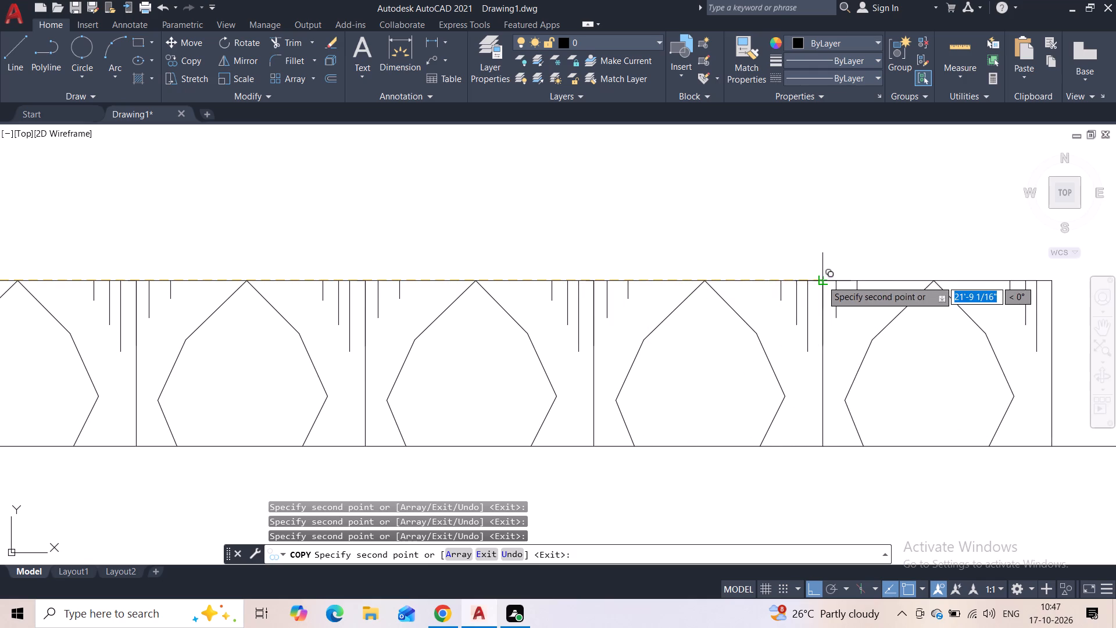
left_click(822, 280)
middle_click_drag(810, 260, 335, 262)
scroll(351, 272, "down", 2)
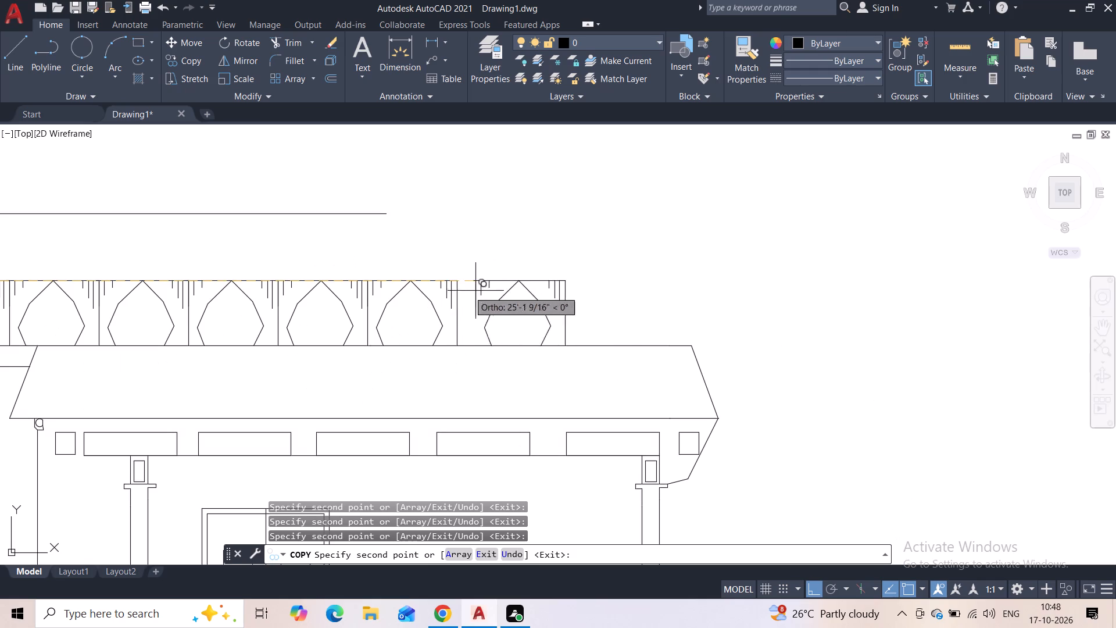
left_click(461, 283)
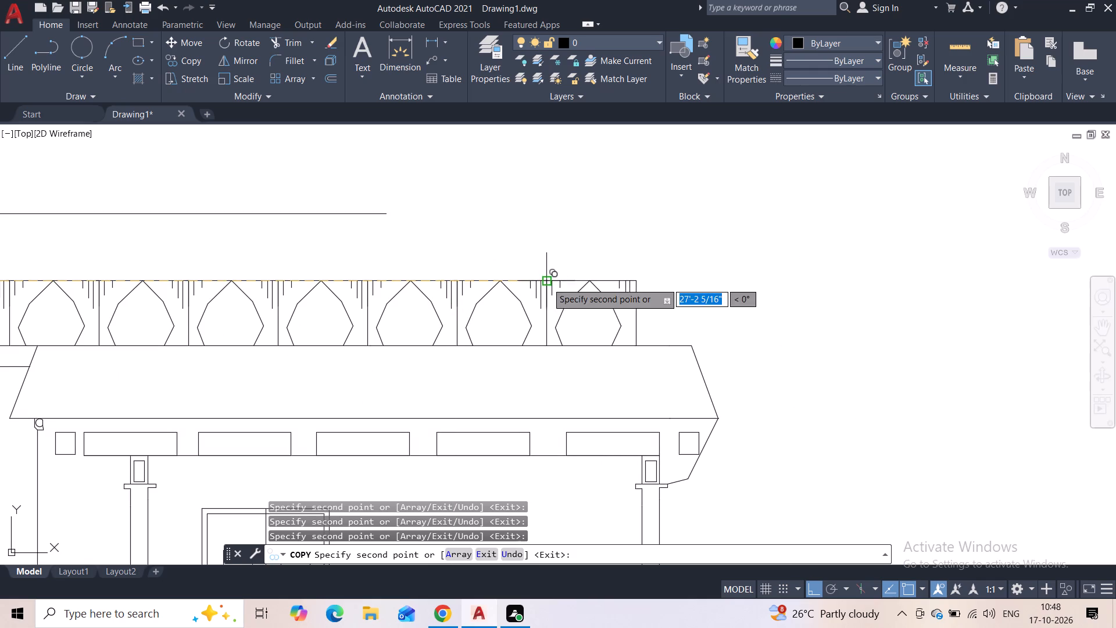
left_click(547, 283)
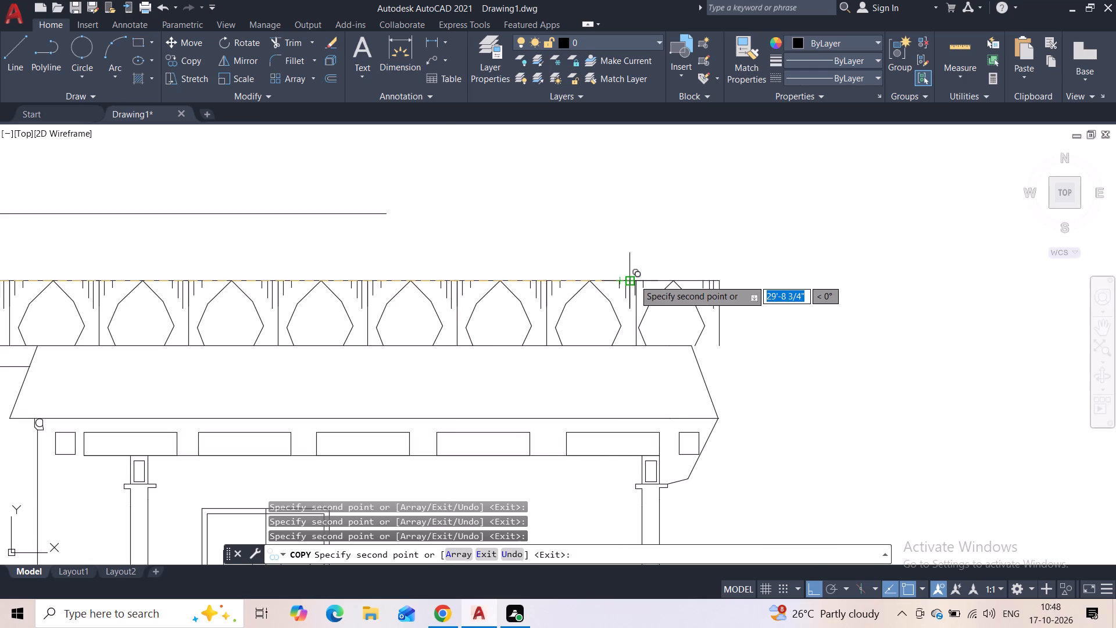
key("Escape")
scroll(667, 265, "down", 3)
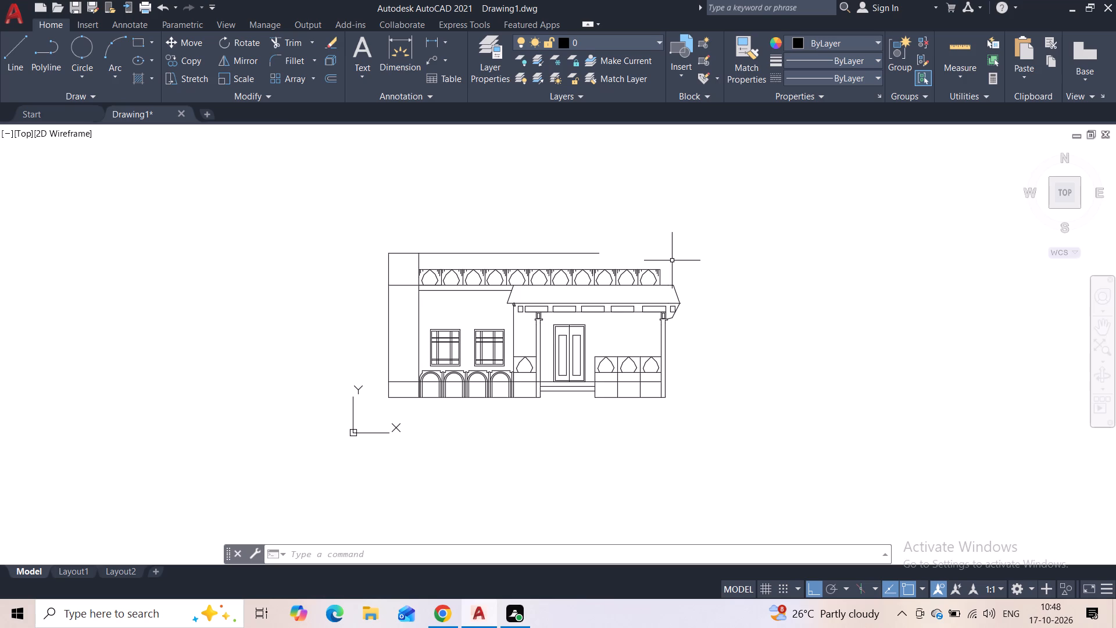
Draw a short horizontal line outward from the last arch panel's top corner, continuing vertically down to the canopy's top line.
scroll(661, 257, "up", 4)
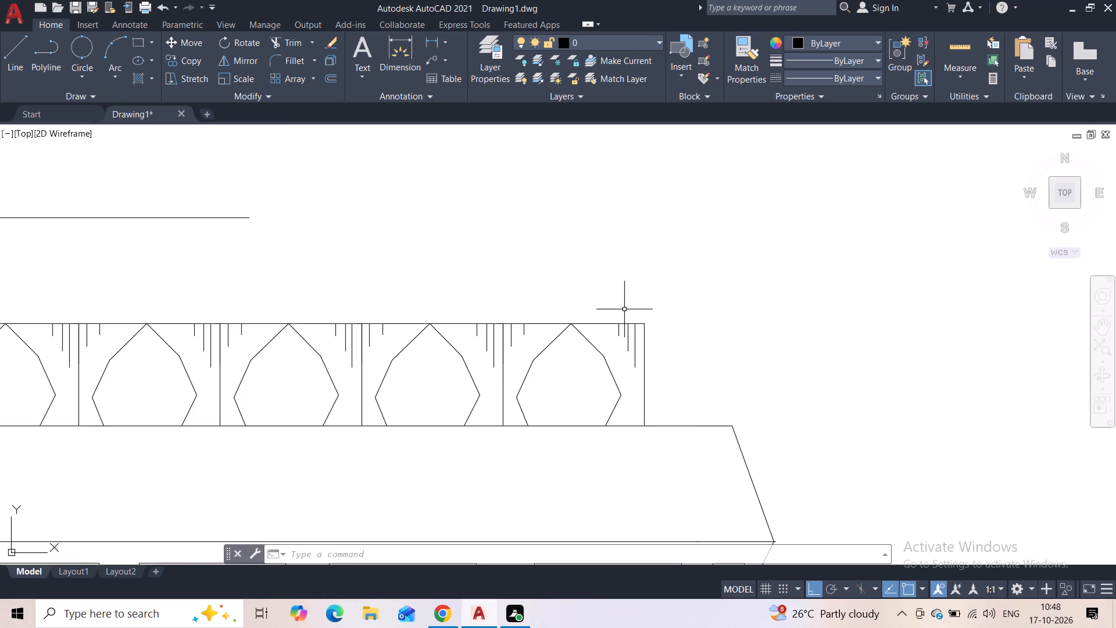
left_click(20, 51)
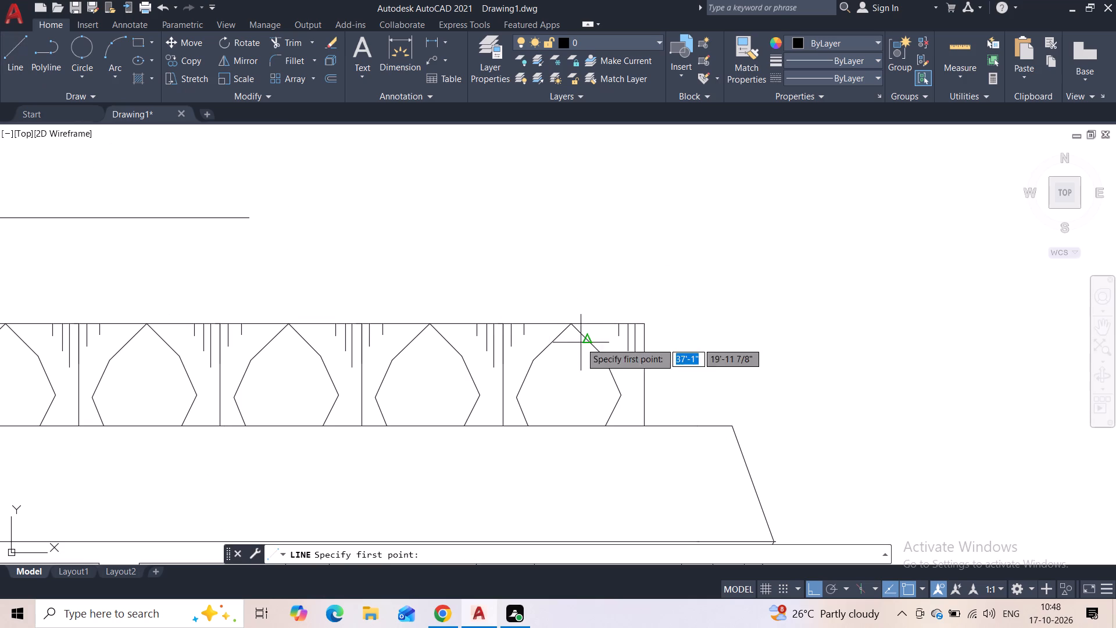
left_click(646, 328)
left_click(677, 331)
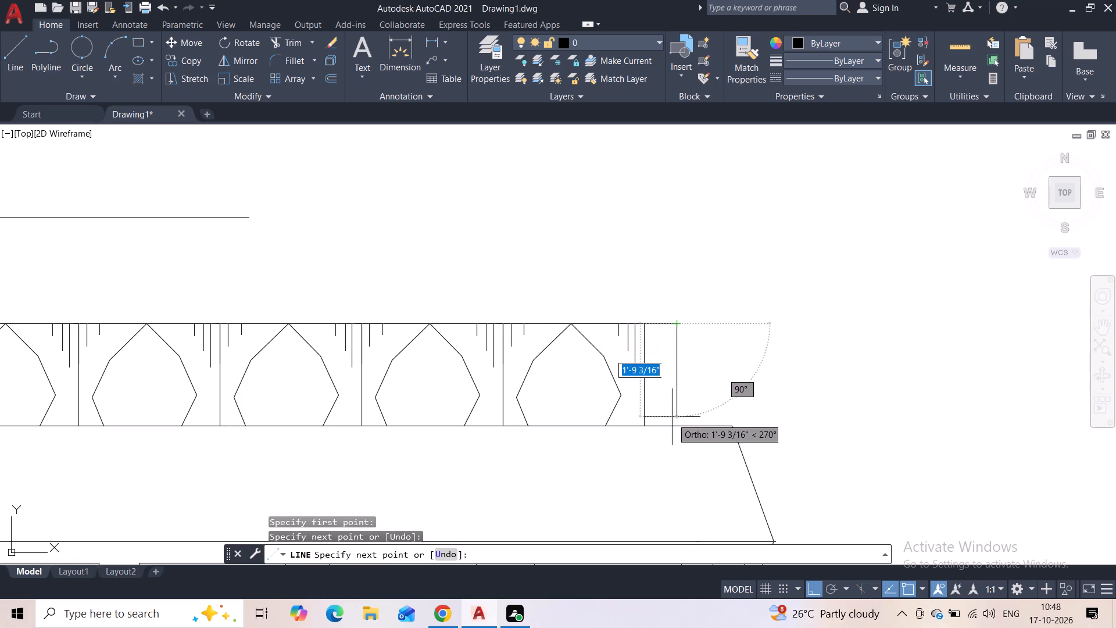
left_click(675, 426)
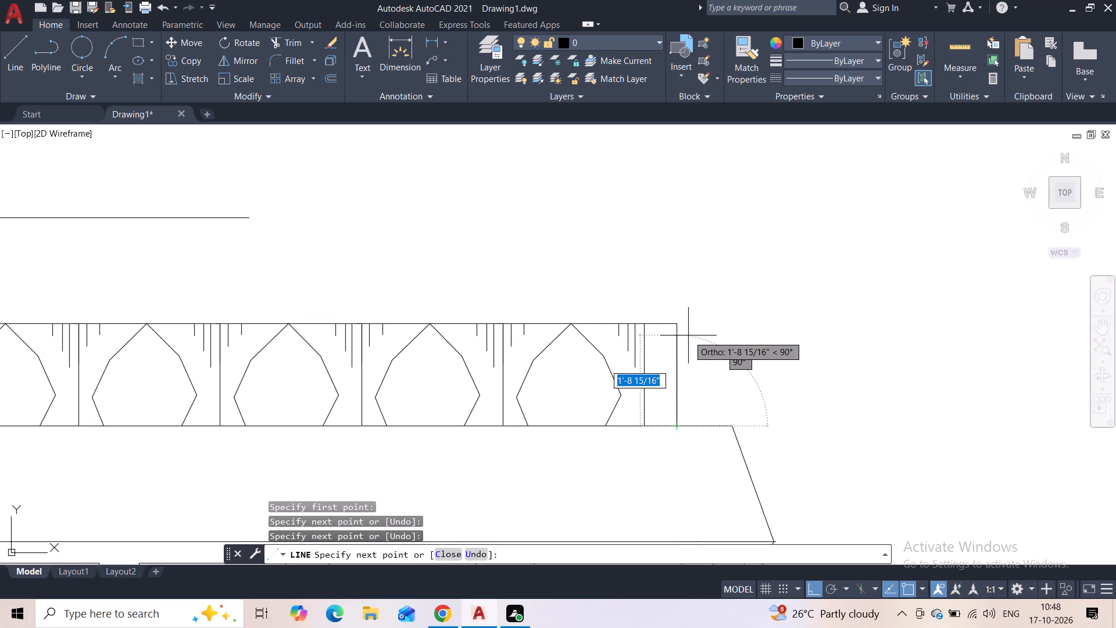
key("space")
Continue the parapet's top line with a rectangular notch about 6 1/2" deep, ending vertically down at the canopy's upper outer corner.
key("space")
left_click(674, 324)
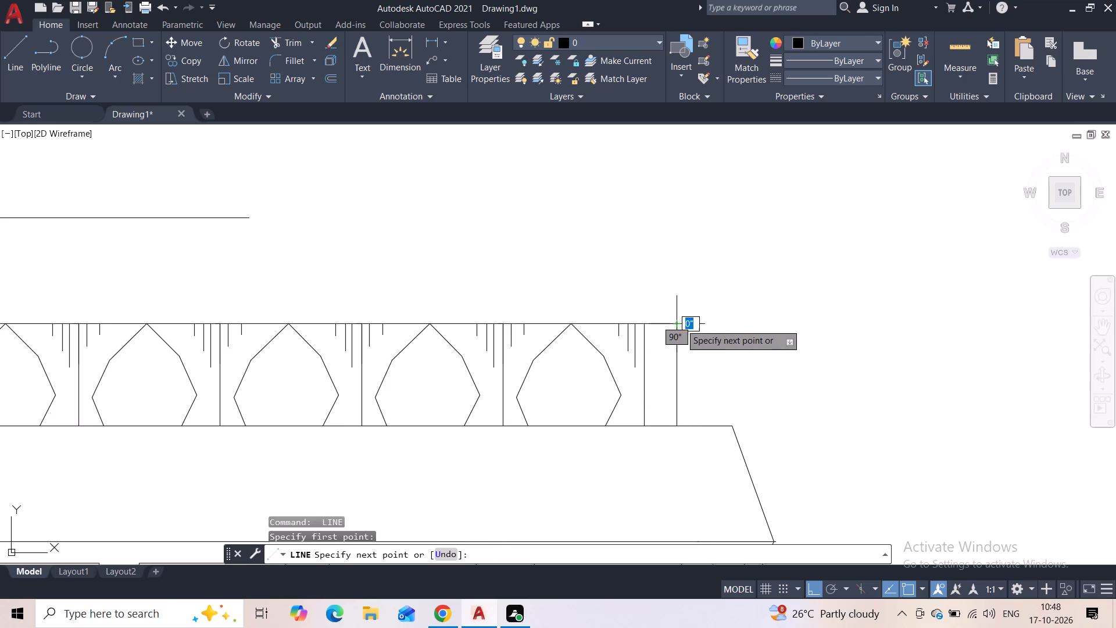
left_click(700, 334)
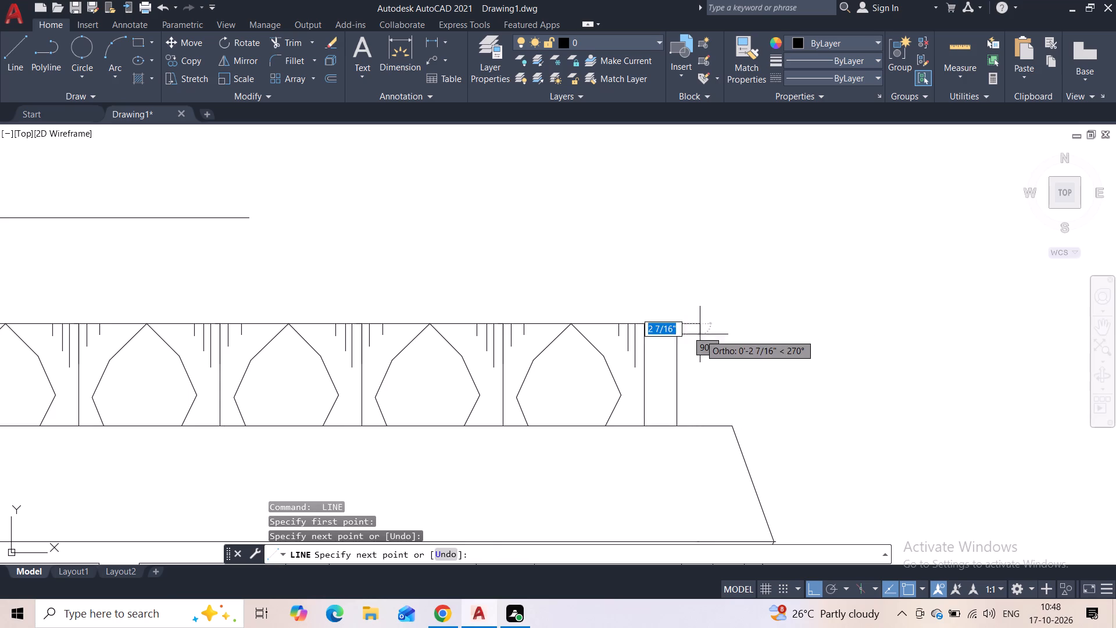
left_click(700, 351)
left_click(718, 347)
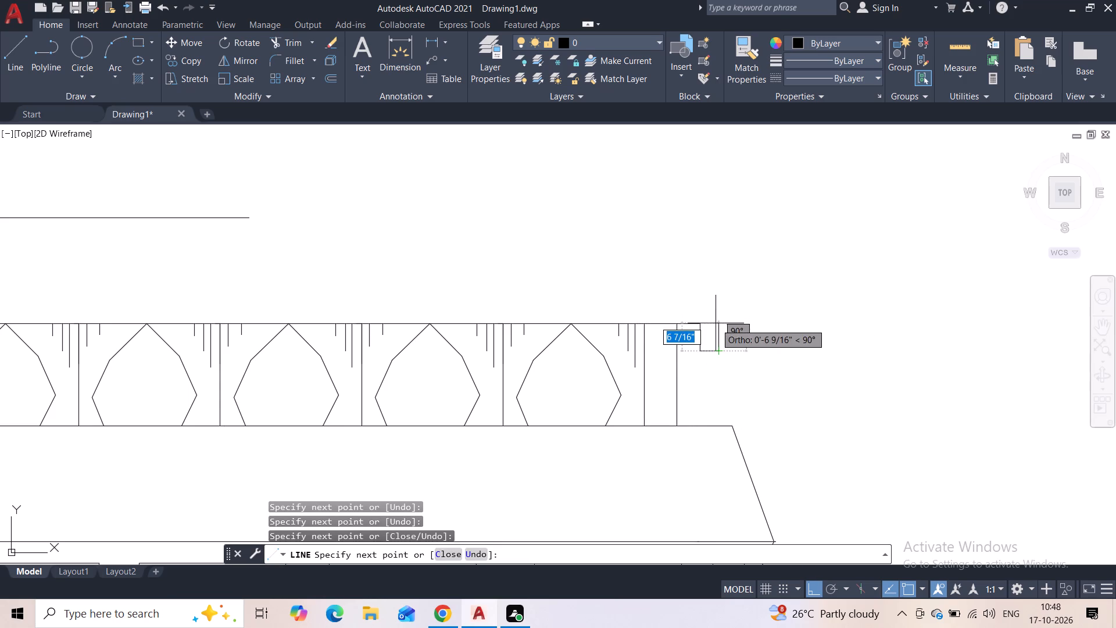
left_click(716, 323)
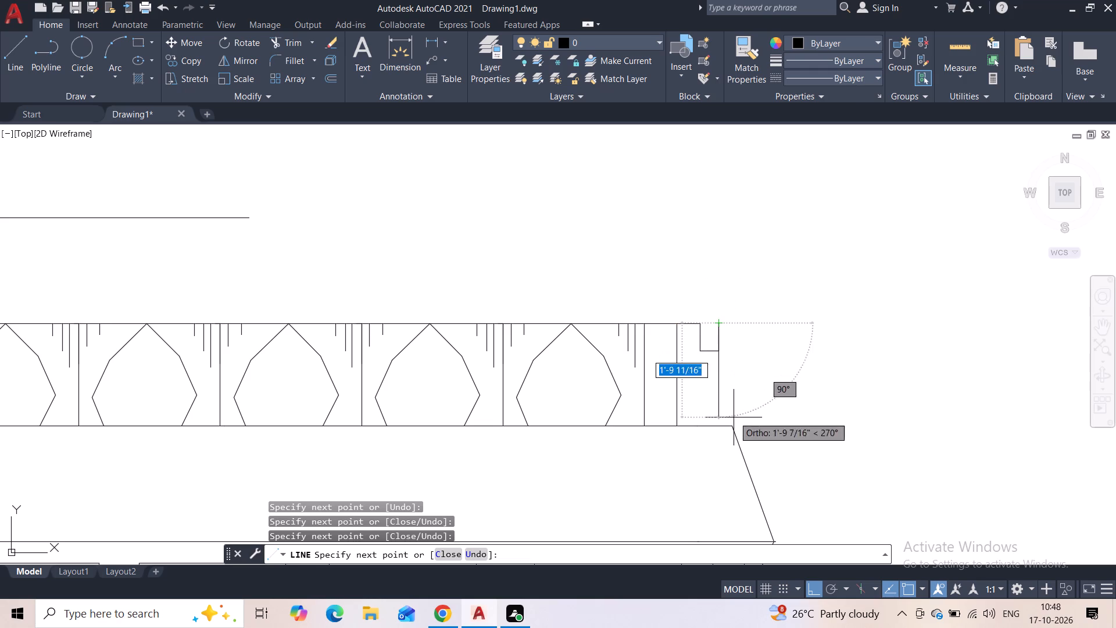
left_click(734, 323)
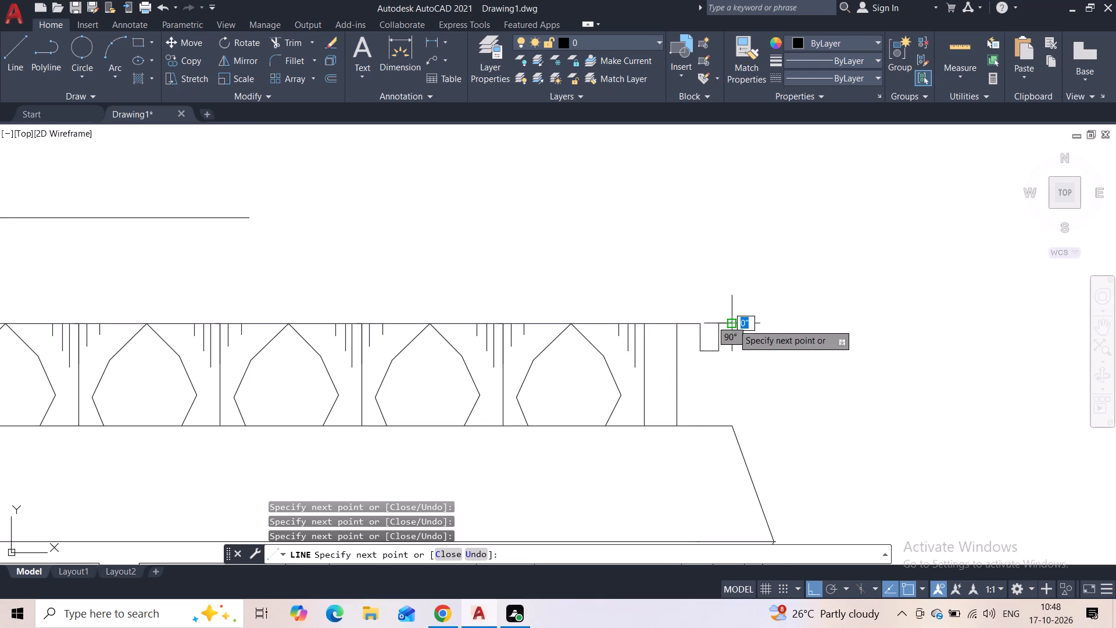
left_click(733, 424)
key("Escape")
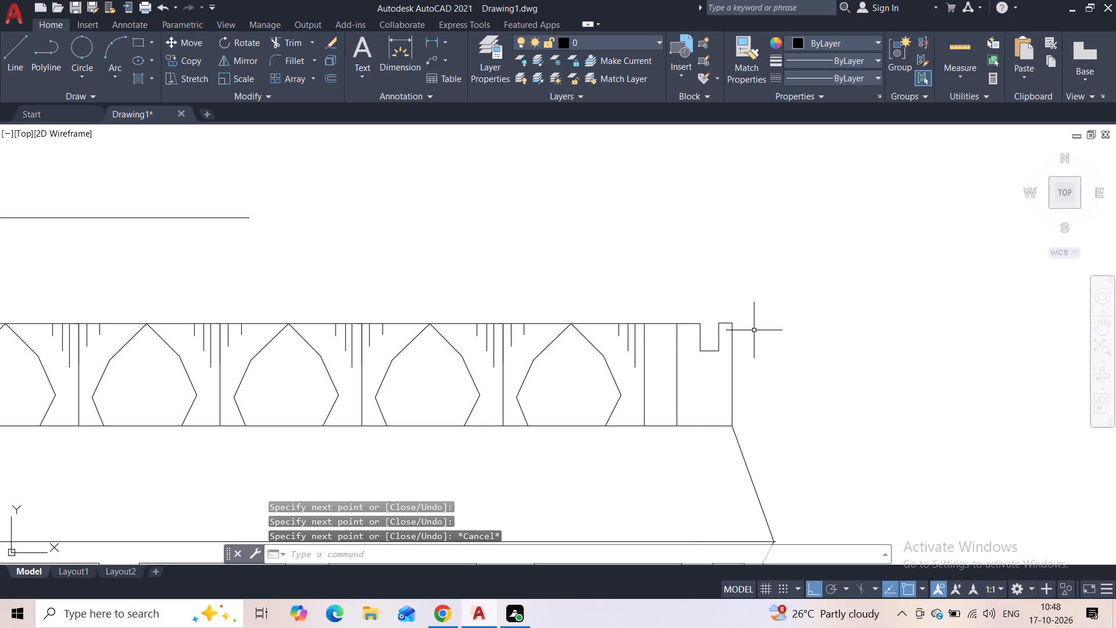
Delete the long horizontal line above the arch parapet and the side block's top line.
scroll(741, 337, "down", 5)
scroll(688, 354, "up", 2)
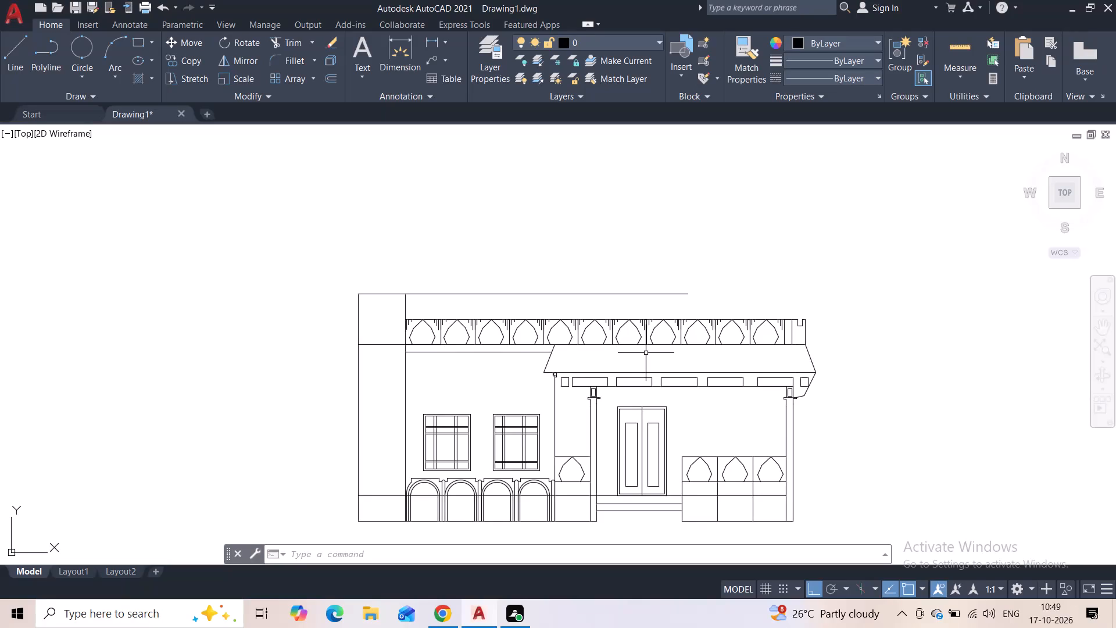
left_click(456, 294)
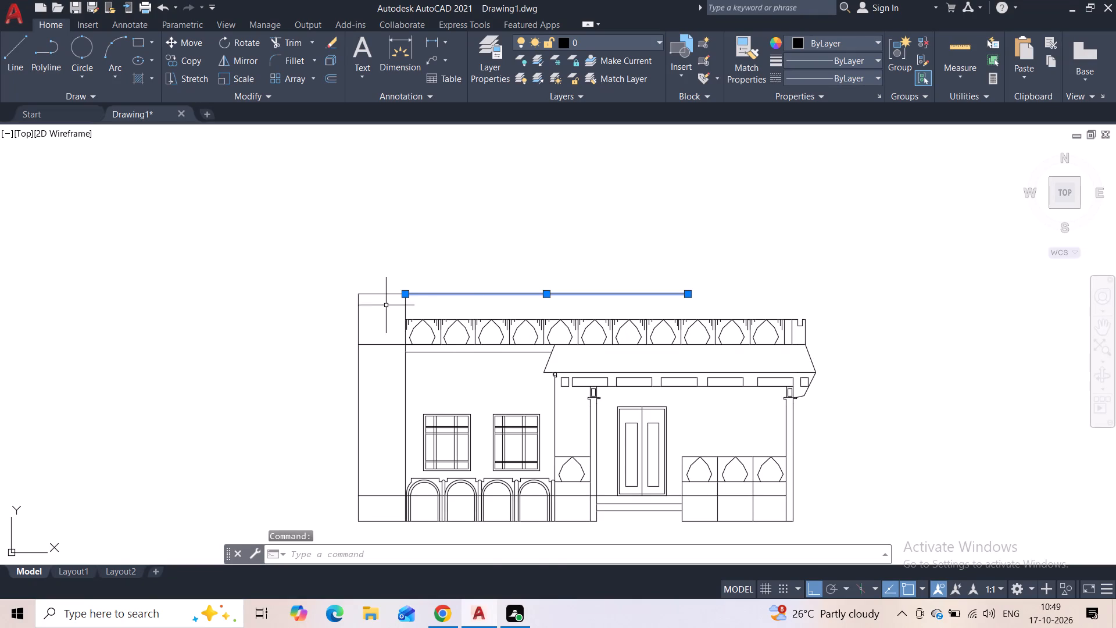
left_click(393, 283)
left_click(374, 302)
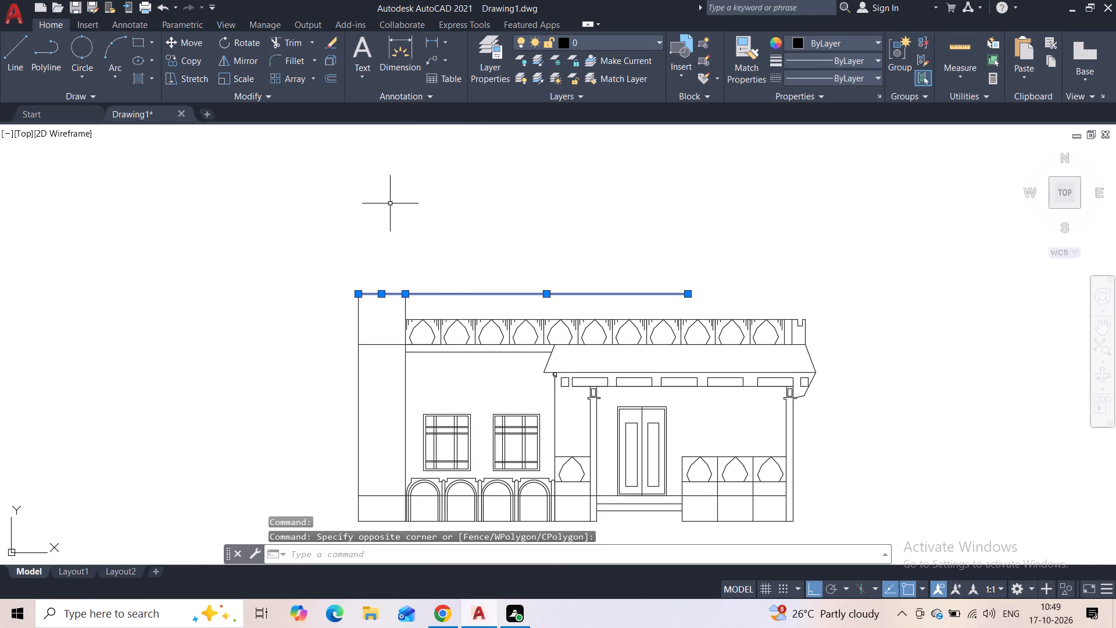
key("Delete")
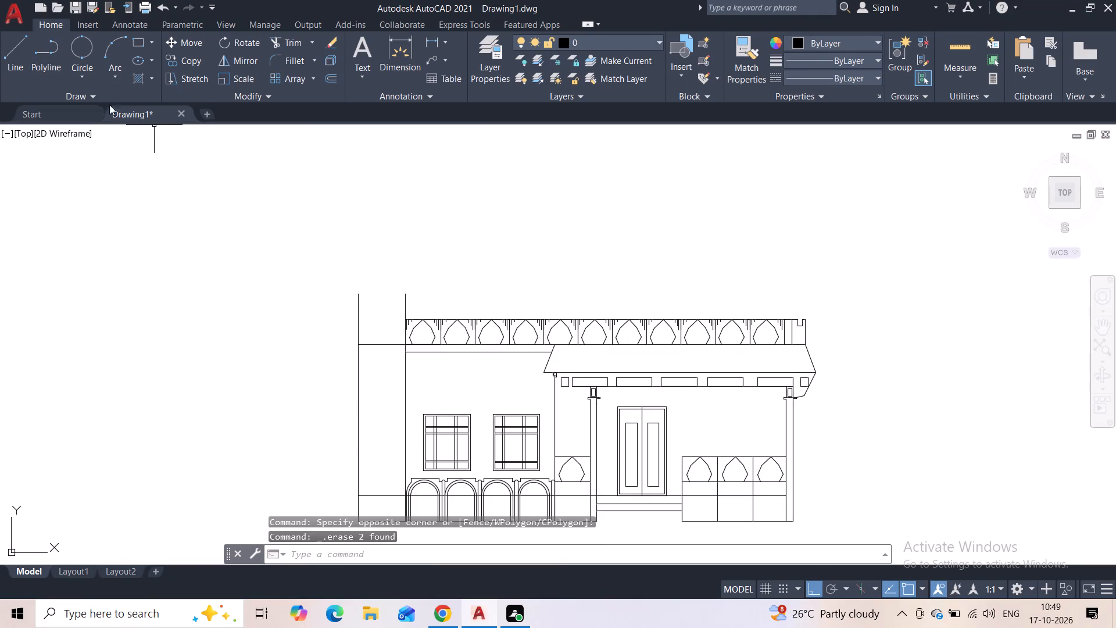
Draw a horizontal line across the side block, level with the arch parapet's top line.
left_click(4, 58)
scroll(410, 324, "up", 2)
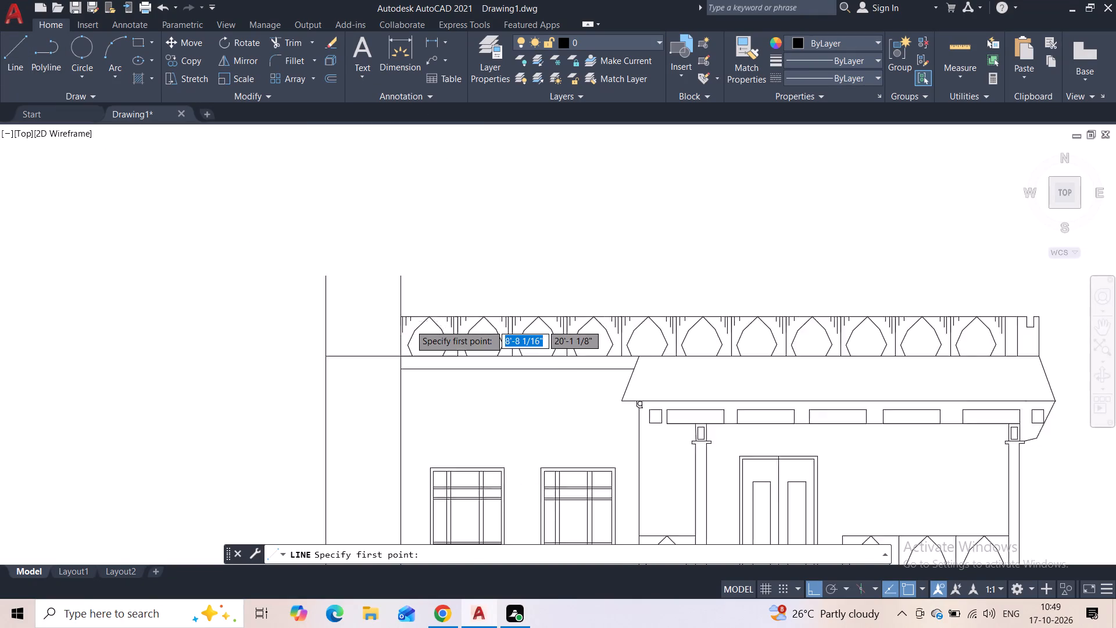
left_click(393, 315)
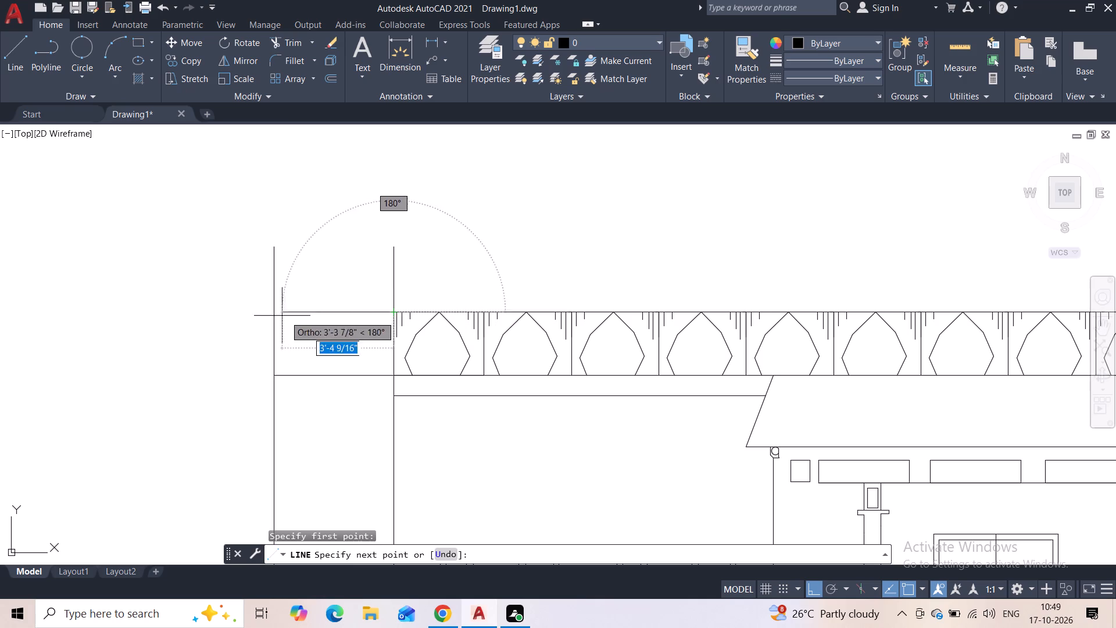
left_click(277, 315)
key("Escape")
scroll(310, 276, "down", 2)
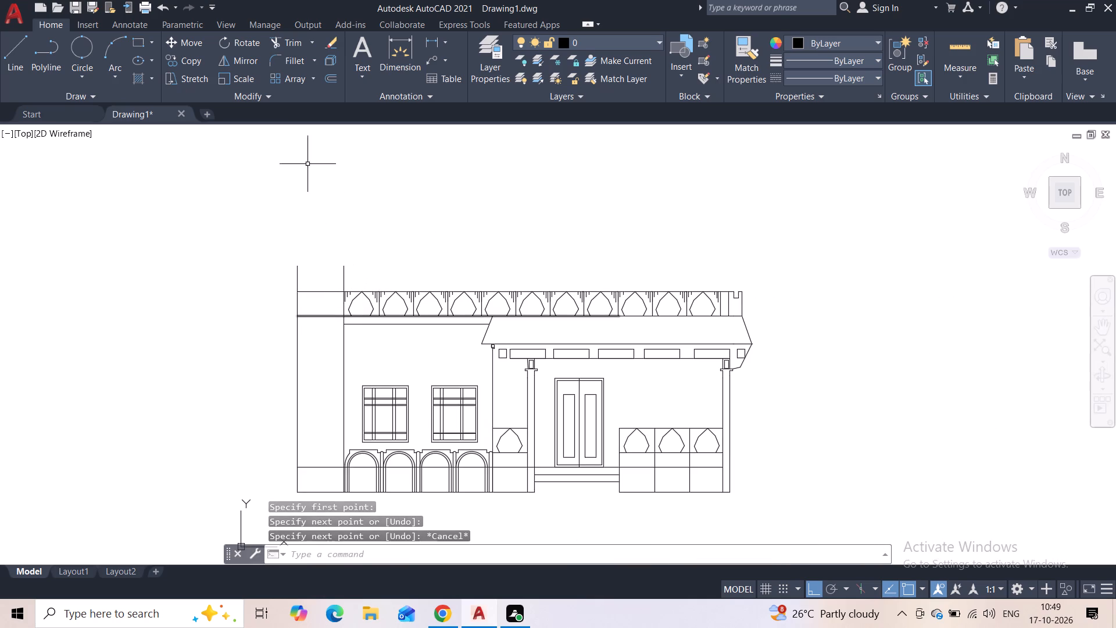
Trim away the part of the parapet's base line that crosses the side block.
left_click(287, 46)
left_click_drag(318, 308, 321, 334)
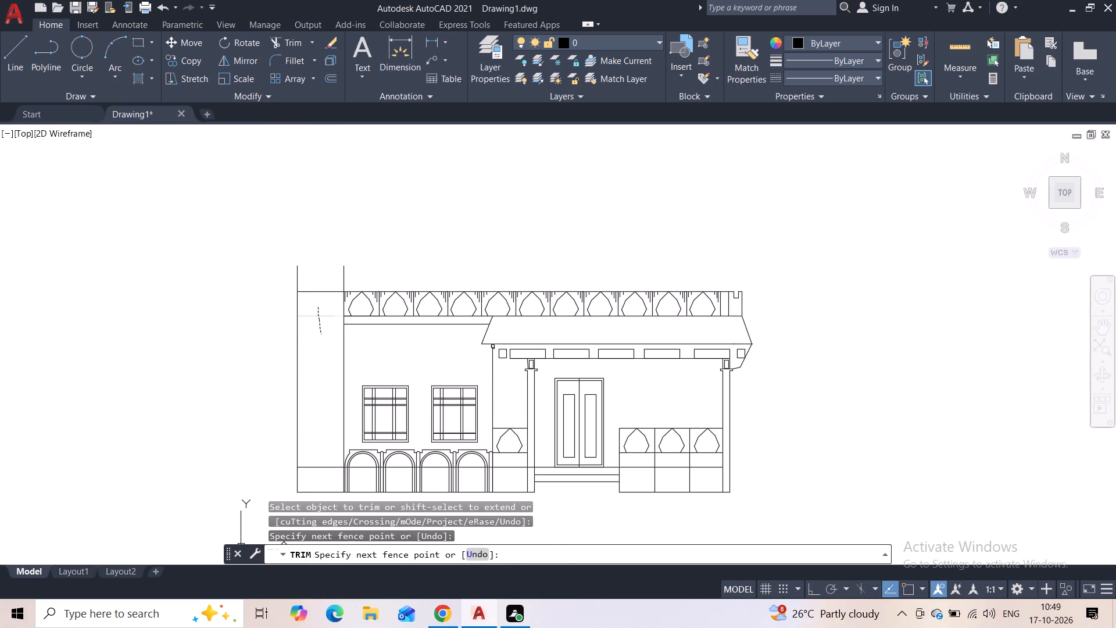
key("Escape")
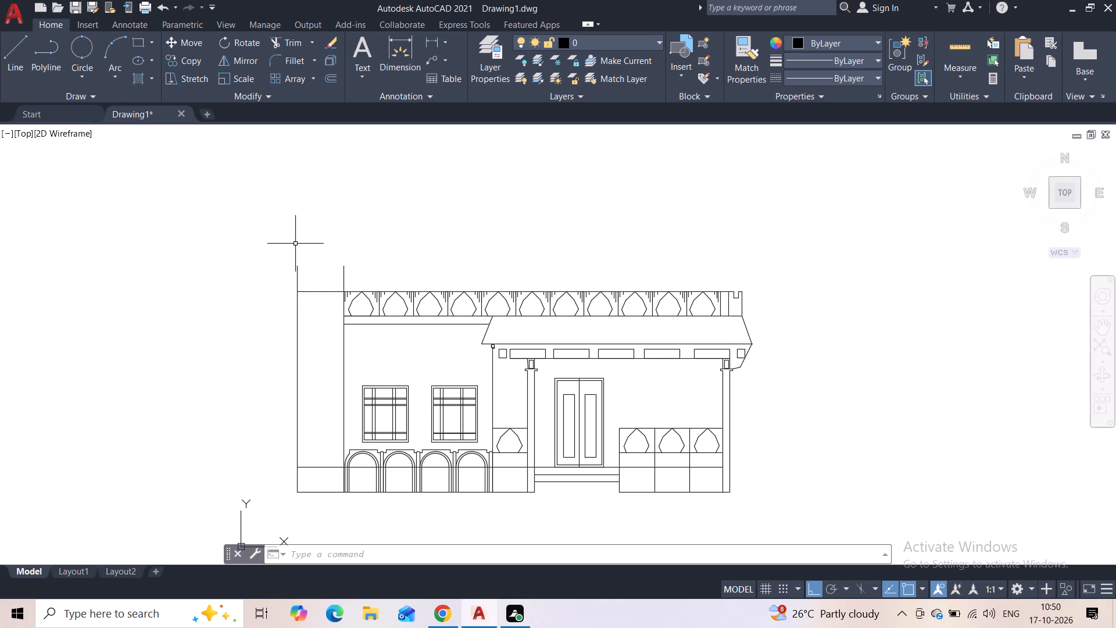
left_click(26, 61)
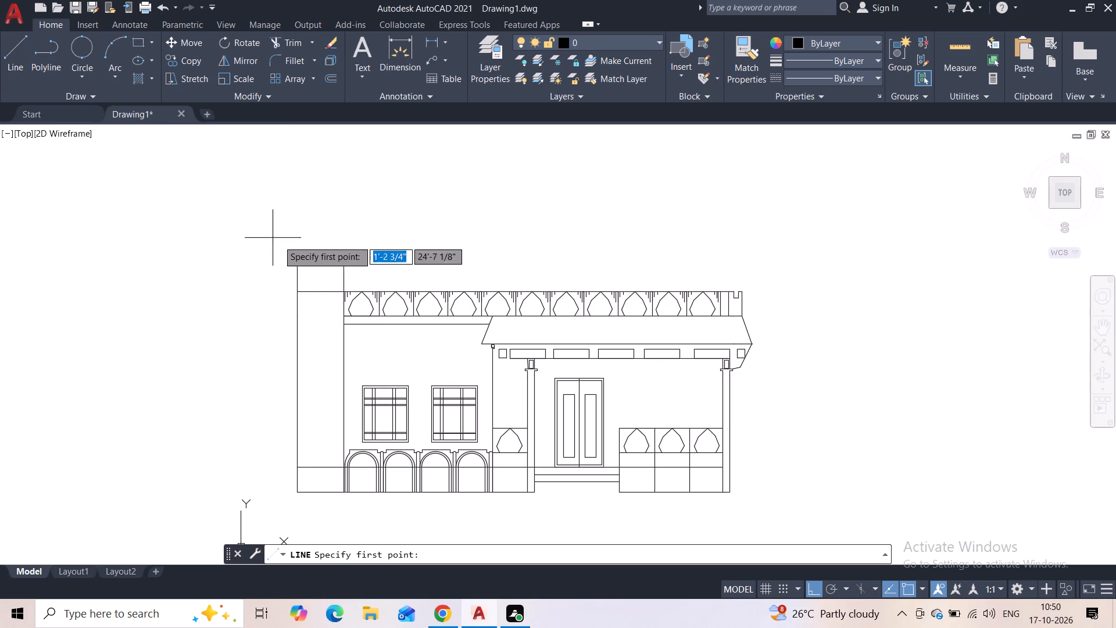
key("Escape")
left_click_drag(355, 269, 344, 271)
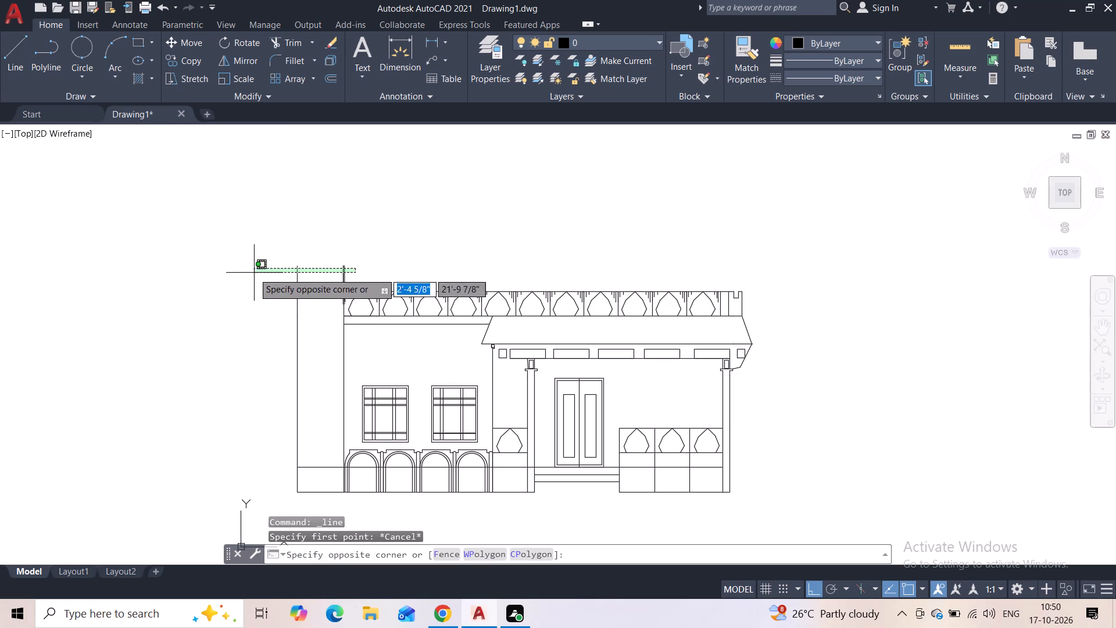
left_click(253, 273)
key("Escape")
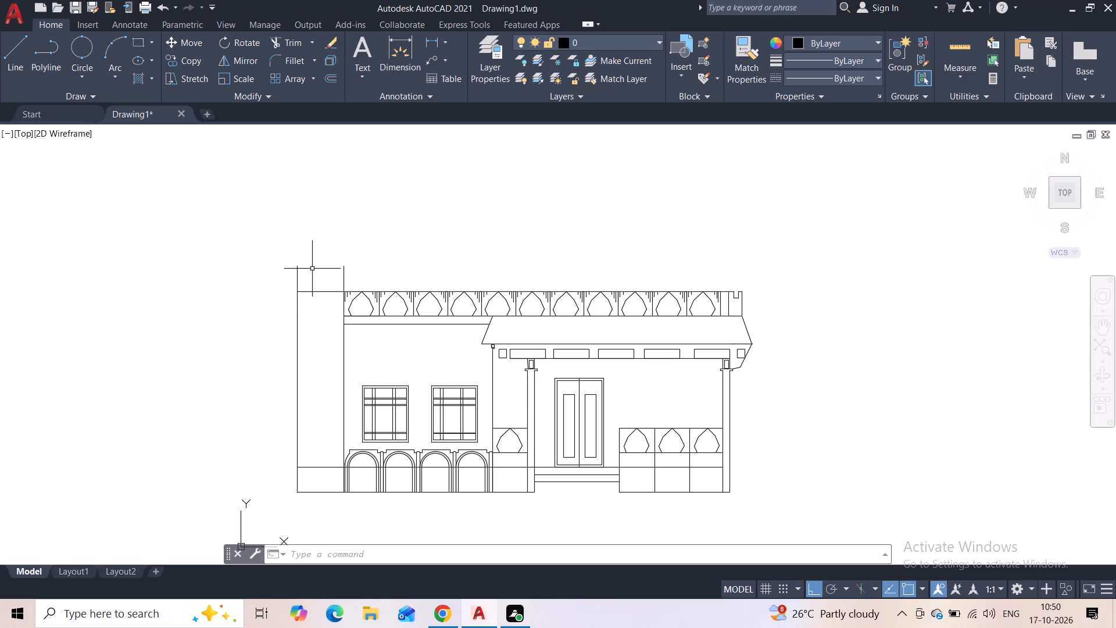
Trim off both vertical edges of the side block where they project above its new top line.
scroll(332, 263, "up", 2)
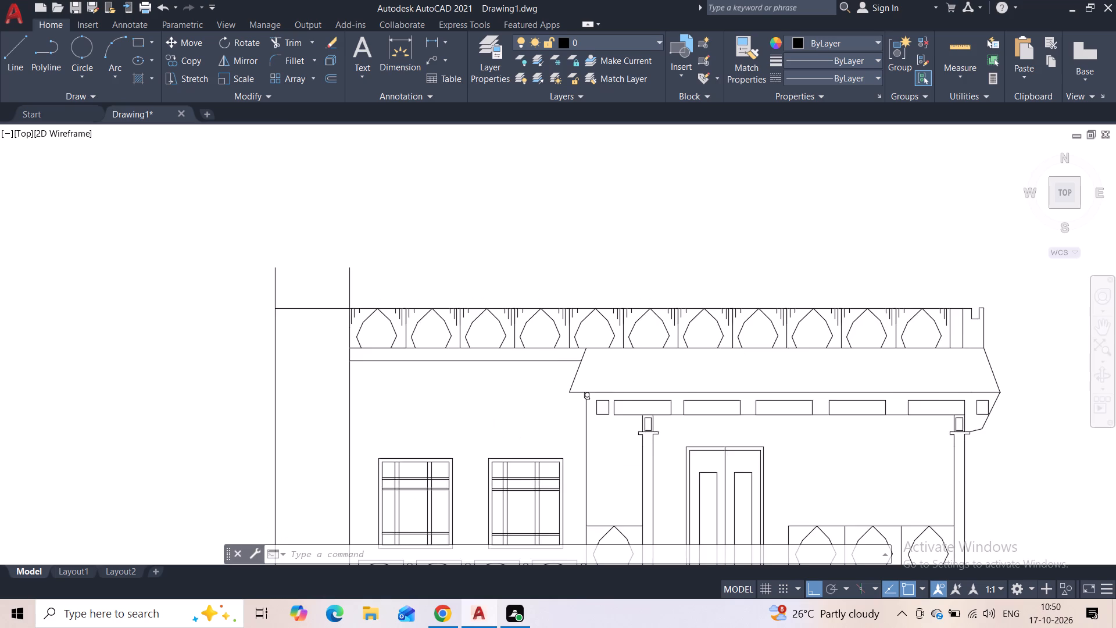
left_click(289, 43)
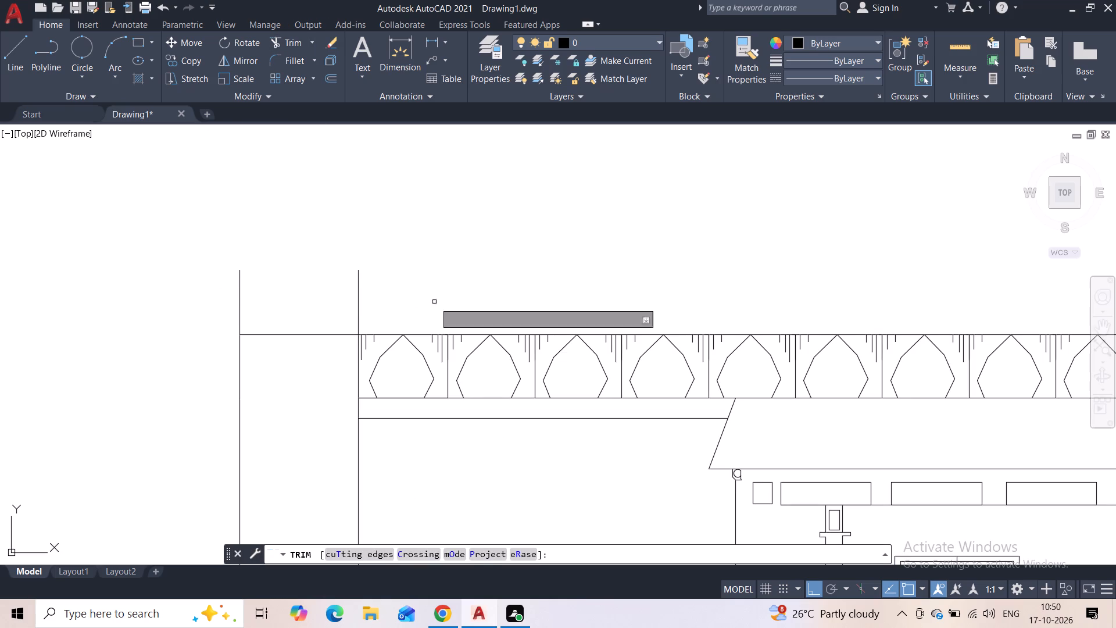
left_click_drag(431, 302, 216, 298)
key("Escape")
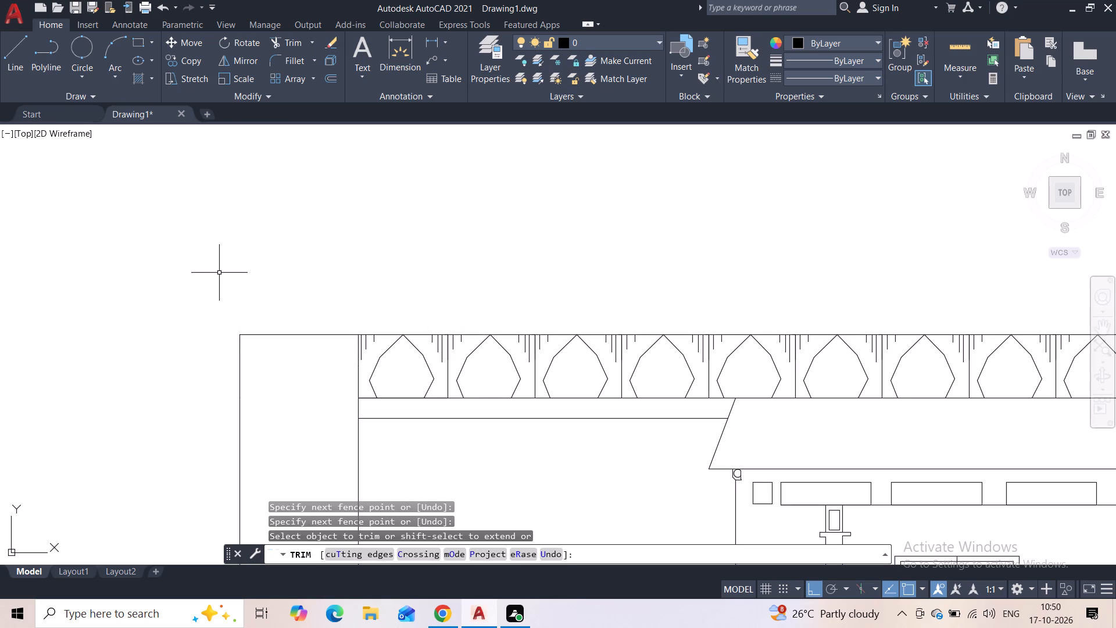
Draw the upper storey outline: a 10' vertical line up from the side block's outer top corner and a horizontal roof line about 38' long.
left_click(0, 49)
left_click(1, 56)
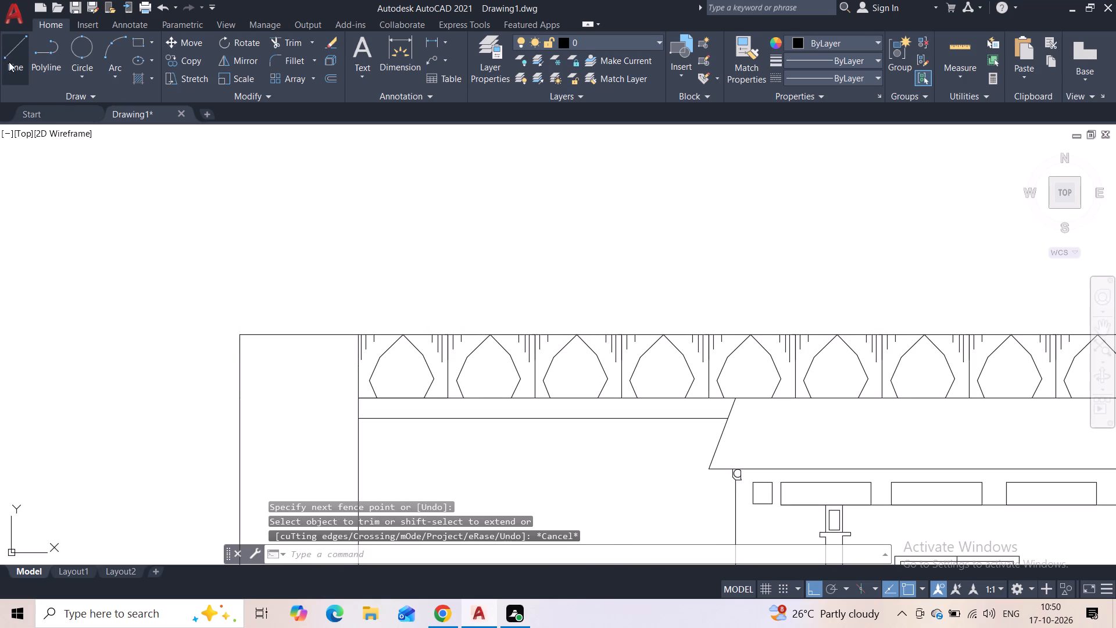
left_click(9, 62)
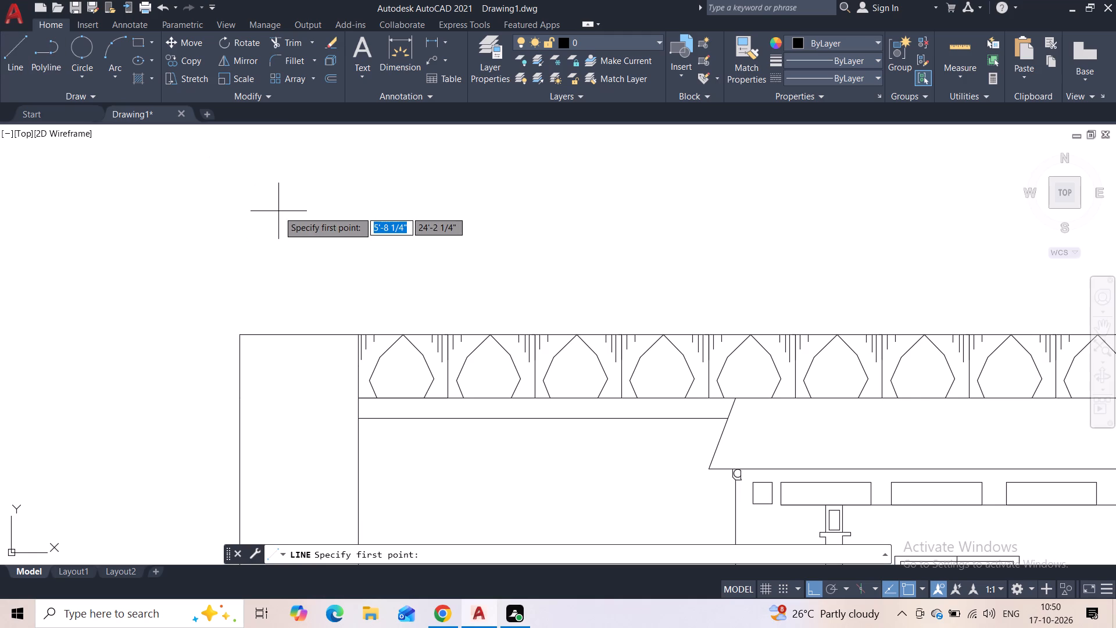
scroll(277, 266, "down", 2)
scroll(338, 241, "down", 2)
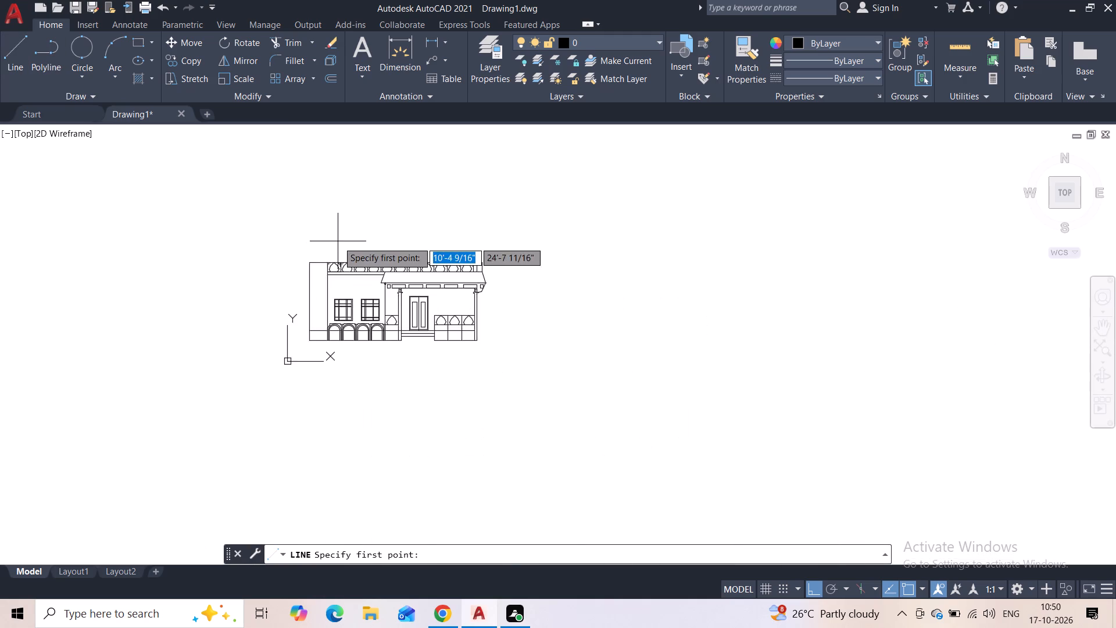
scroll(339, 238, "up", 1)
left_click(291, 272)
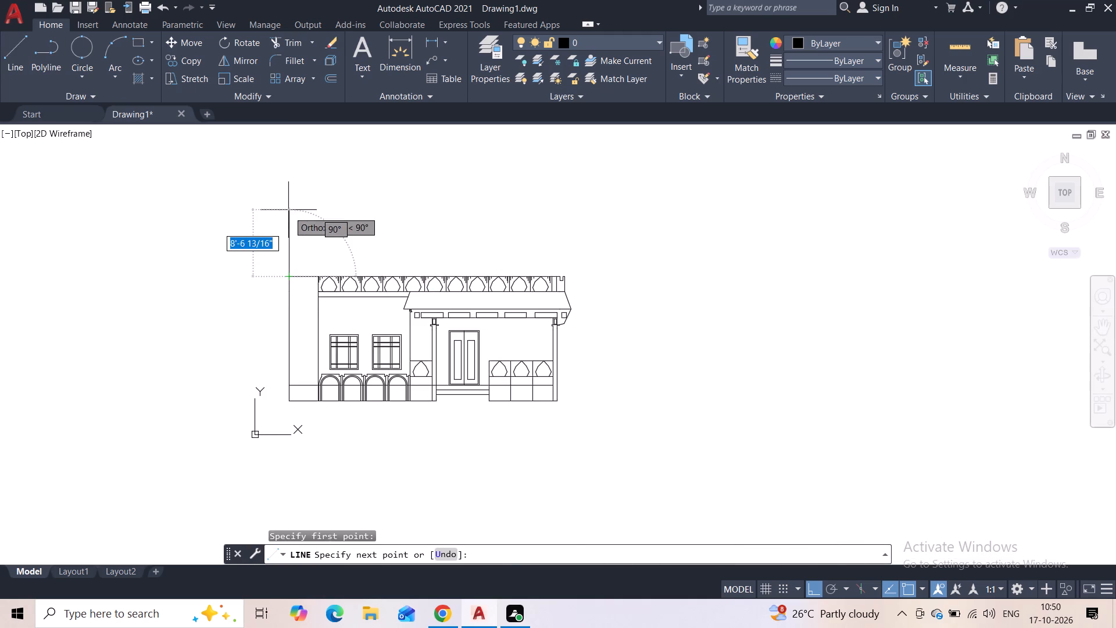
type("10'")
key("Return")
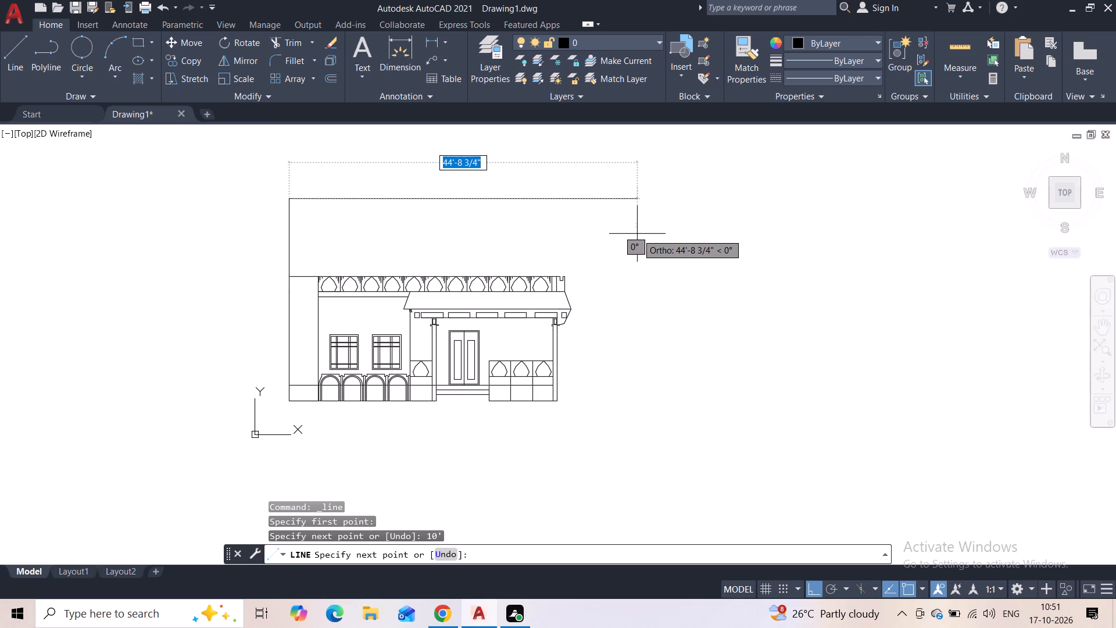
left_click(584, 233)
key("Escape")
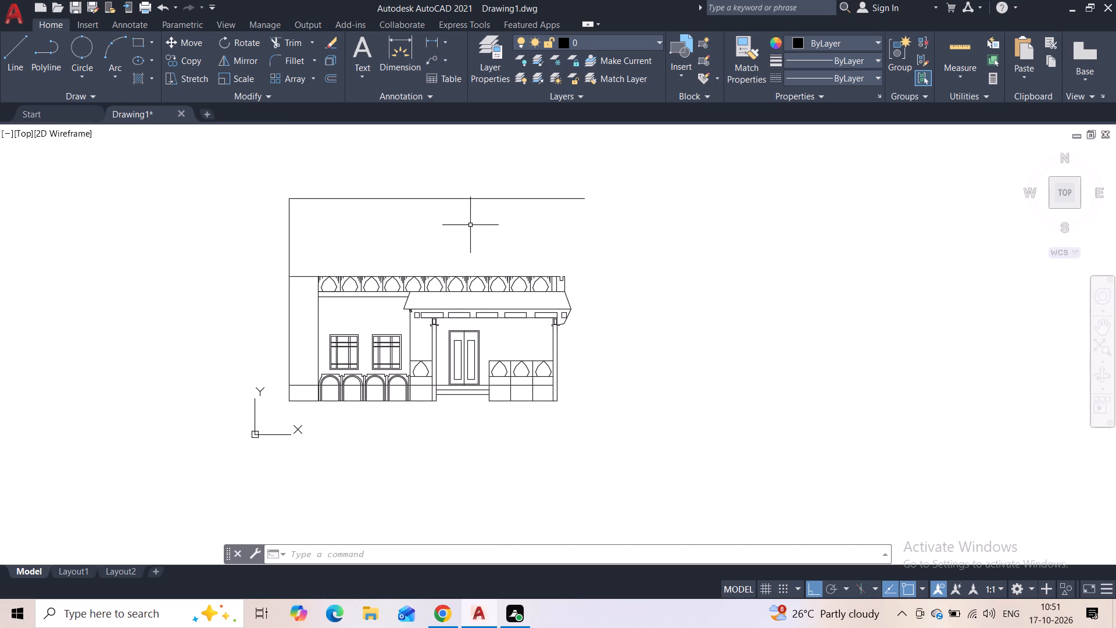
Copy the ground-floor window nearest the side block to the upper storey, directly above the second window.
scroll(405, 231, "up", 1)
left_click(330, 388)
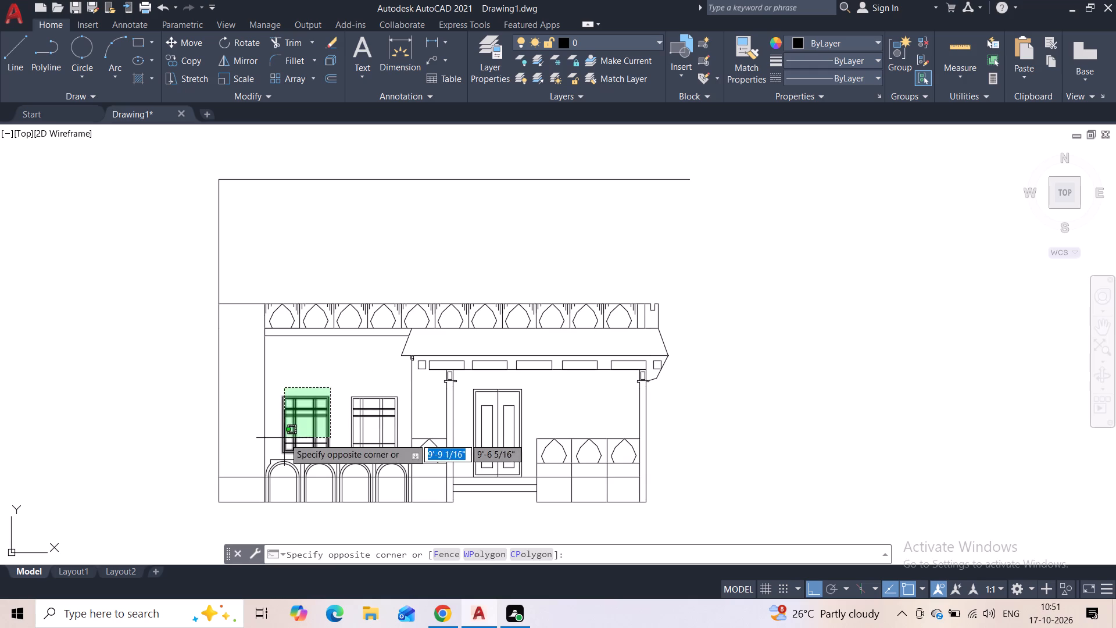
left_click(280, 439)
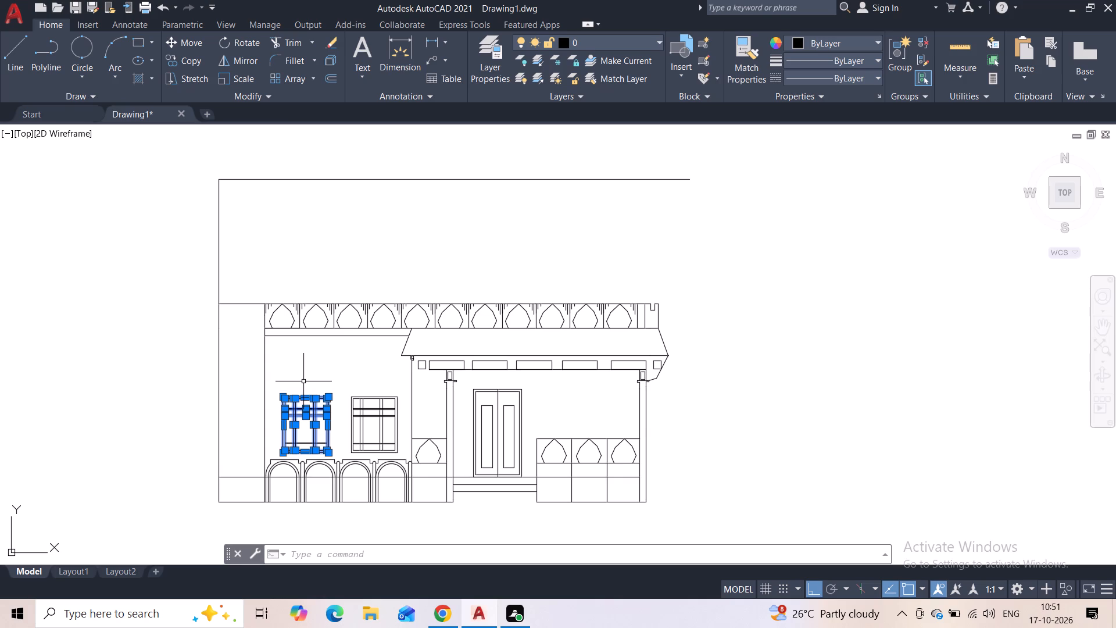
left_click(191, 65)
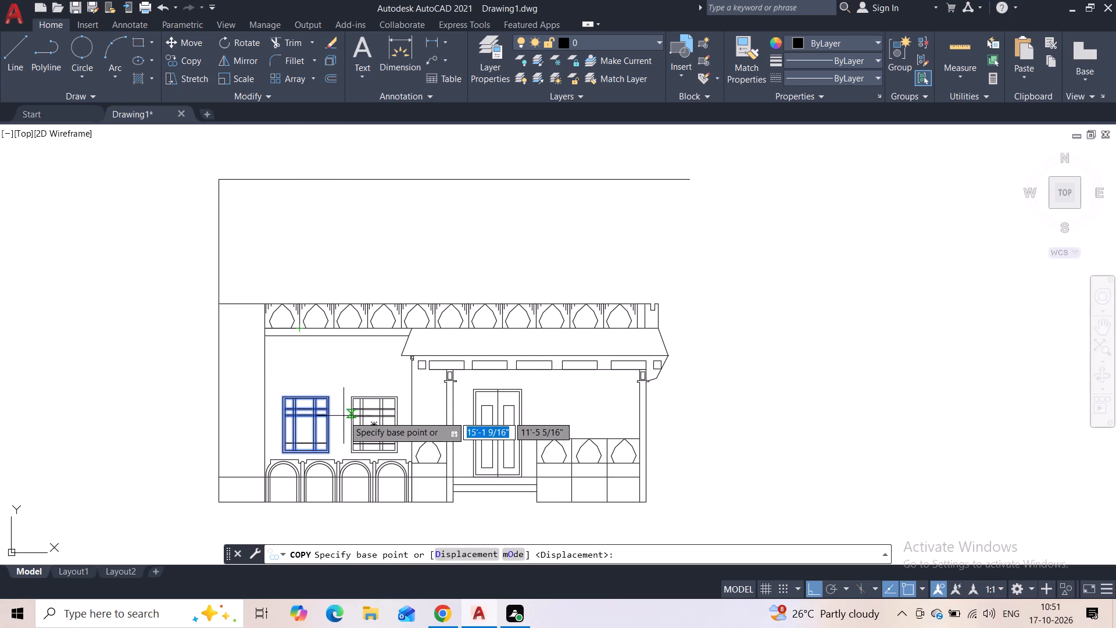
left_click(302, 398)
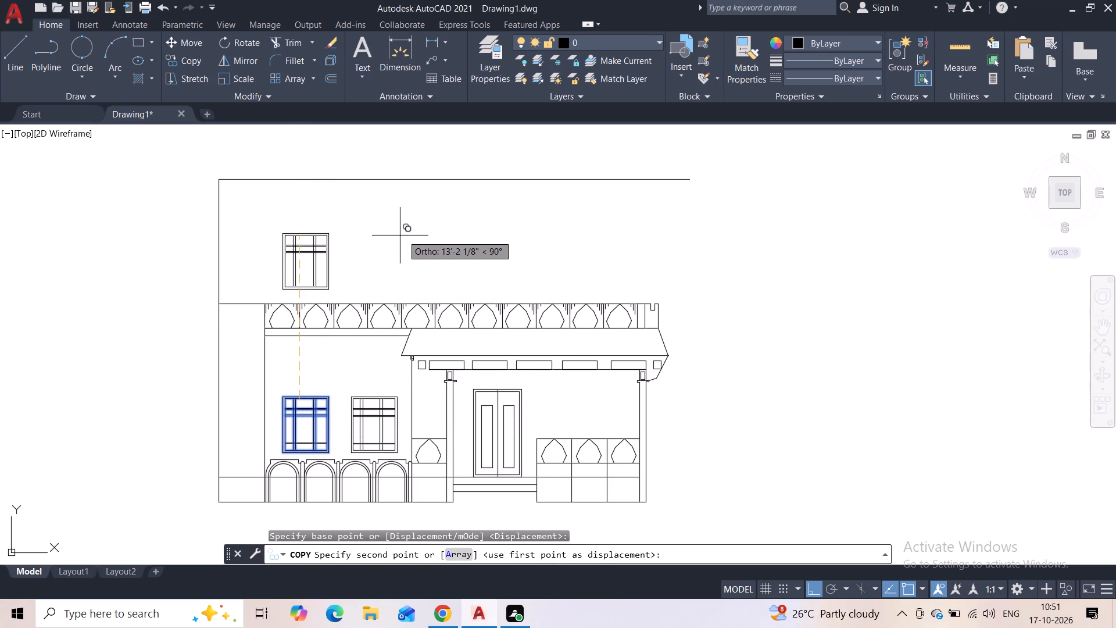
key("F8")
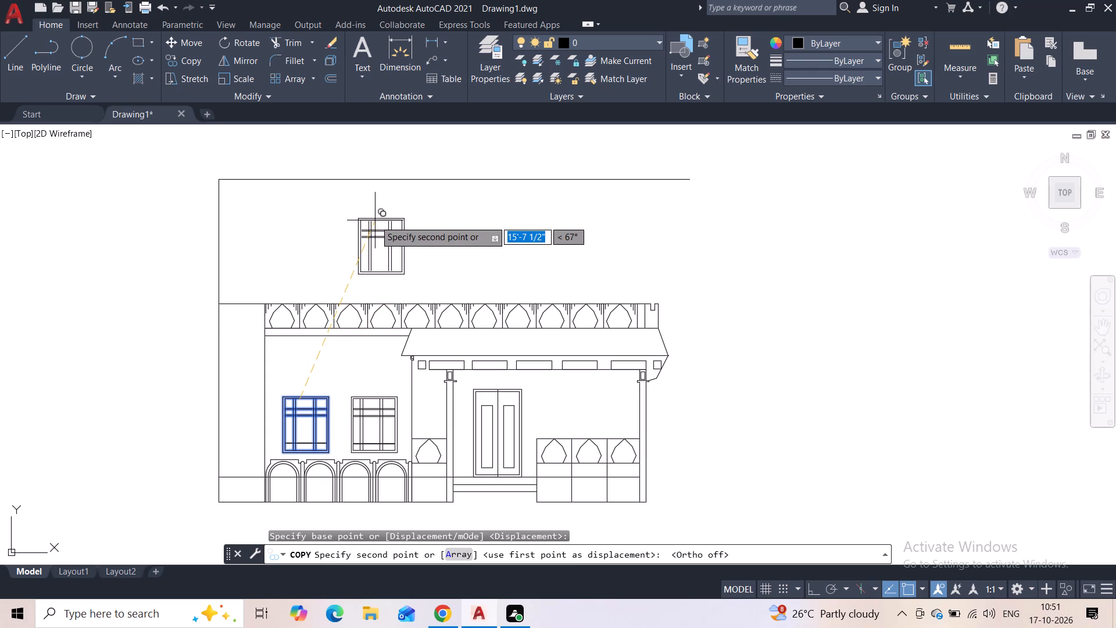
left_click(367, 220)
key("Escape")
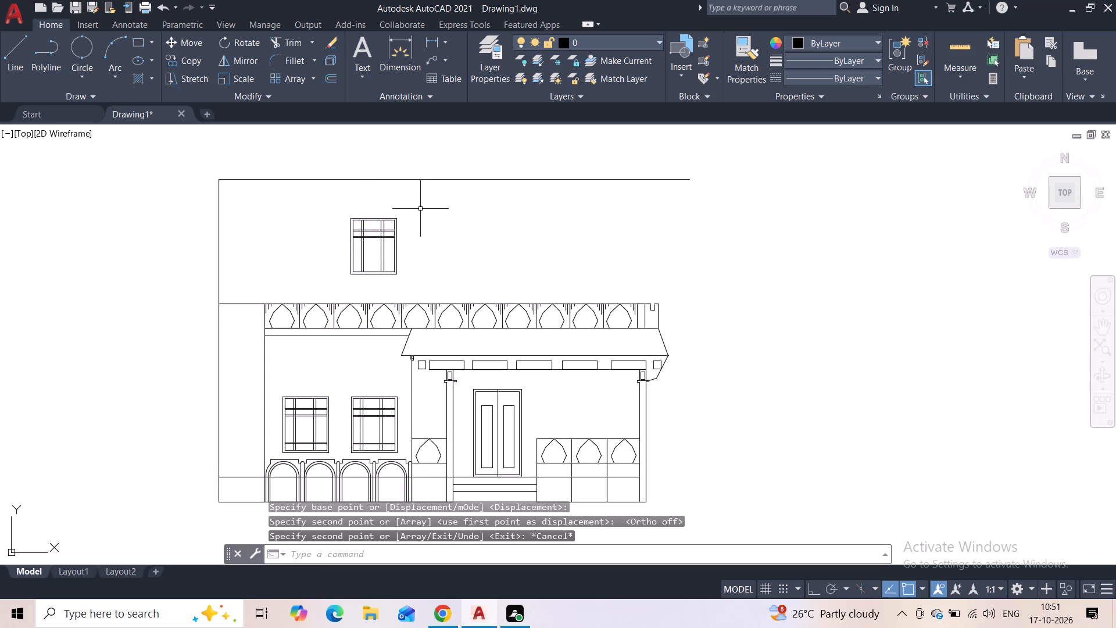
Draw a horizontal line about 5'-4" long above the upper window, extending slightly past both of its sides.
scroll(384, 202, "up", 2)
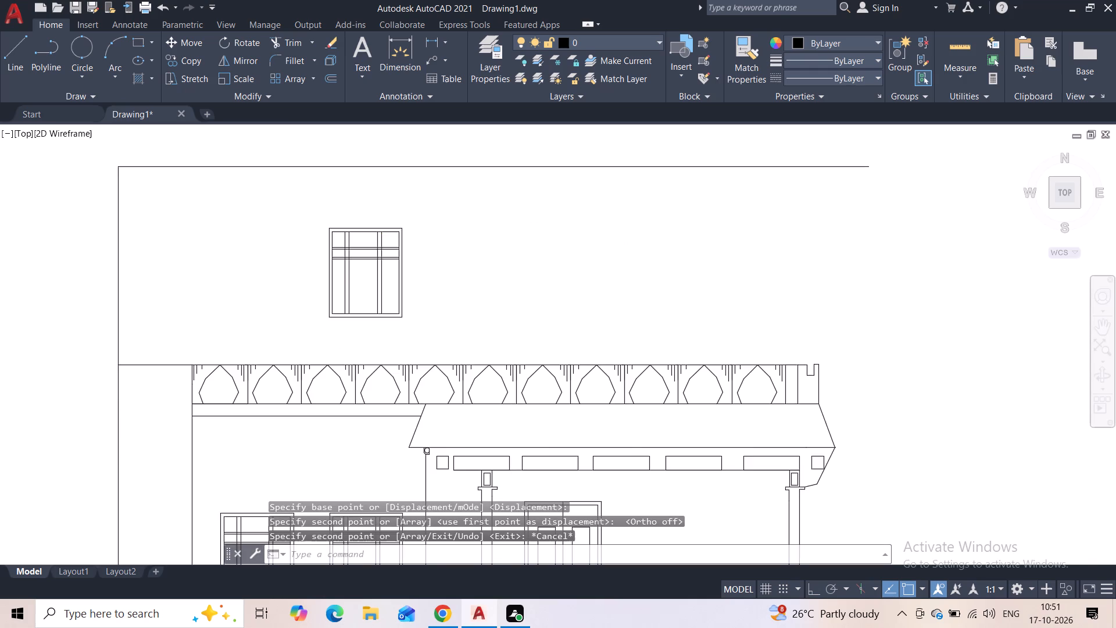
left_click(25, 59)
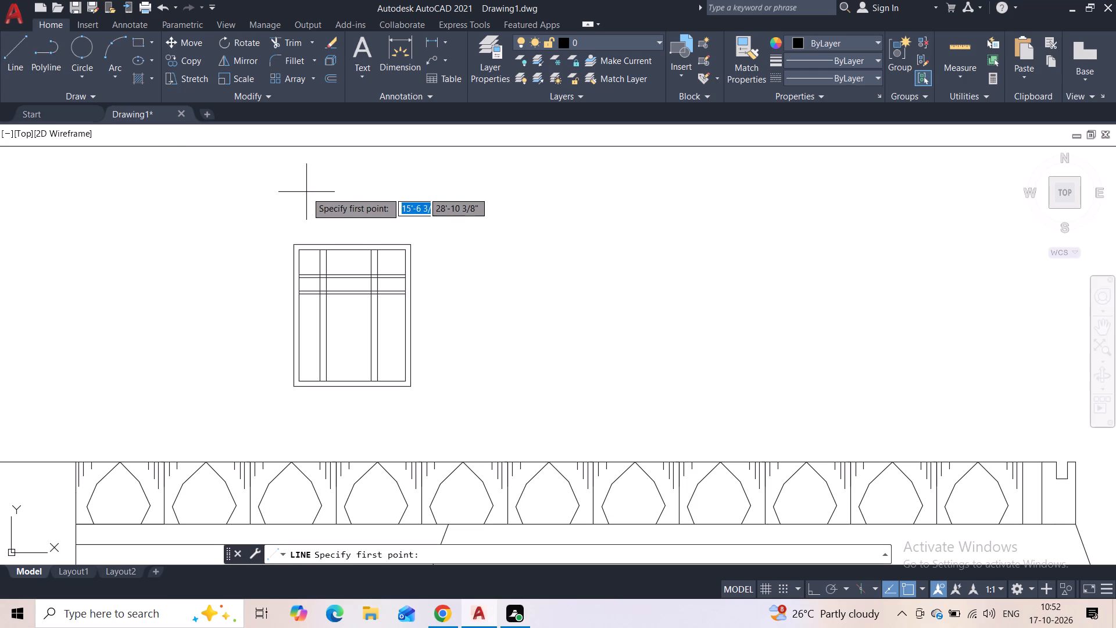
left_click(275, 187)
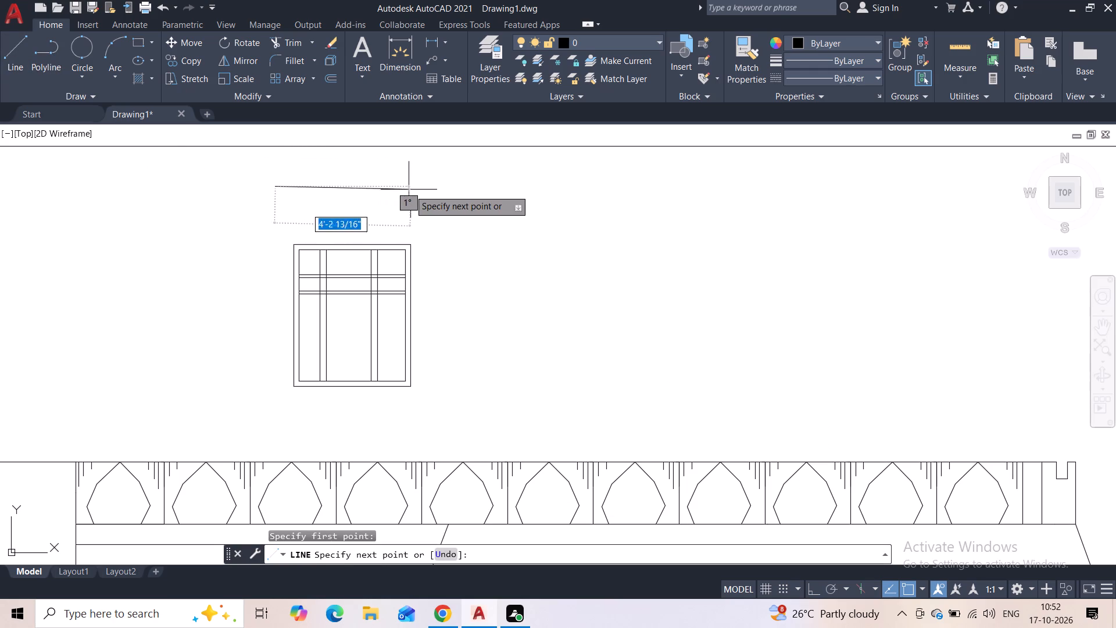
key("F8")
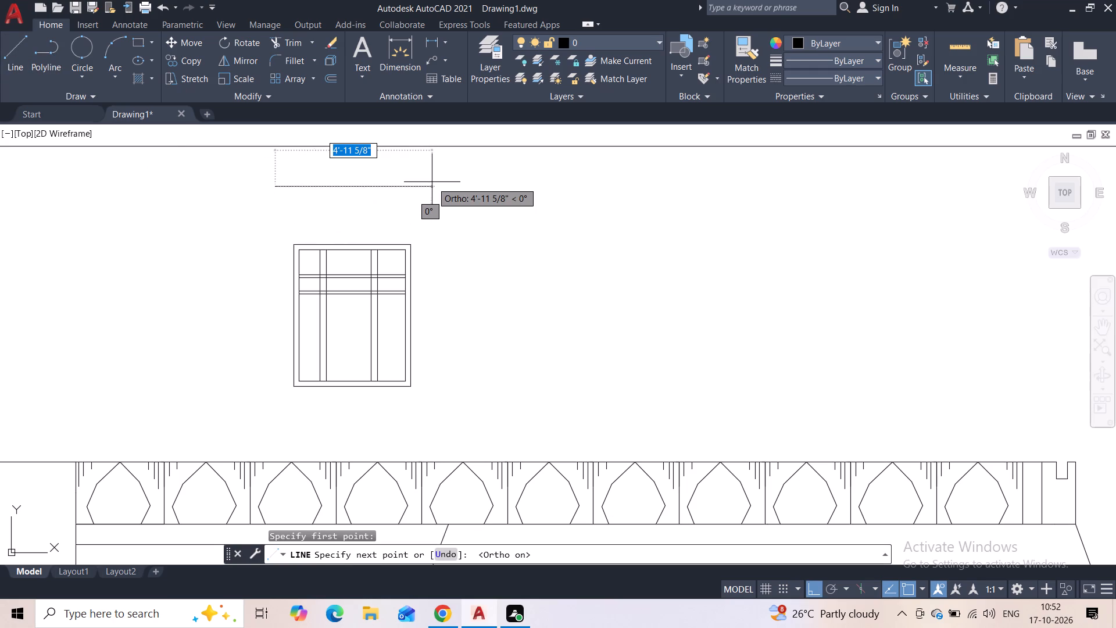
left_click(443, 183)
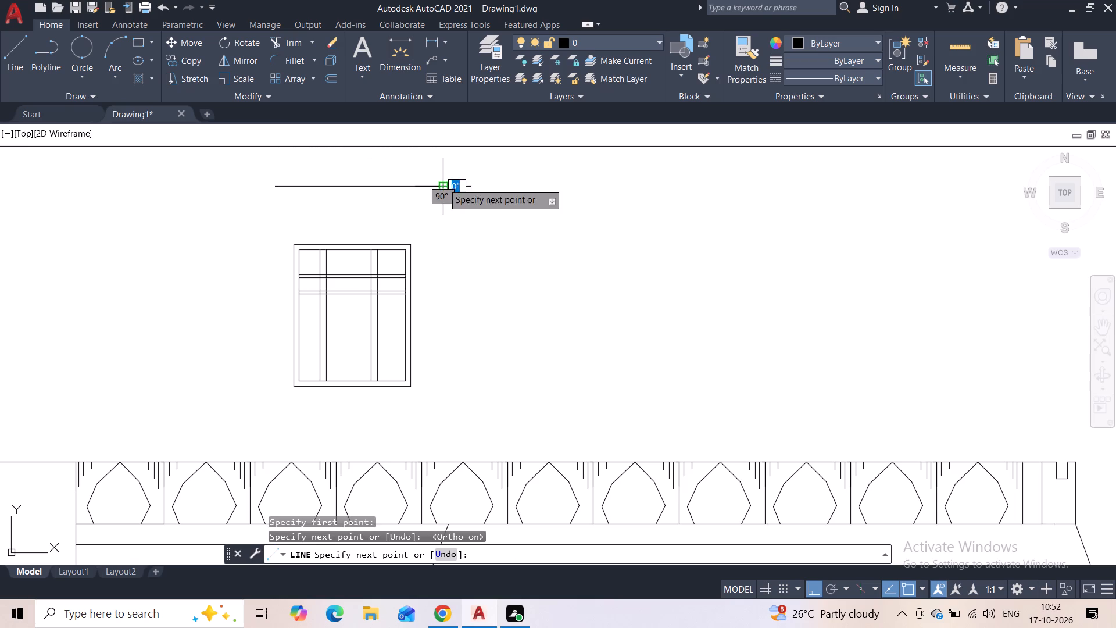
key("Escape")
Complete the trapezoidal window hood with a polyline forming both slanted sides and a bottom edge about 6'-8" long.
left_click(53, 56)
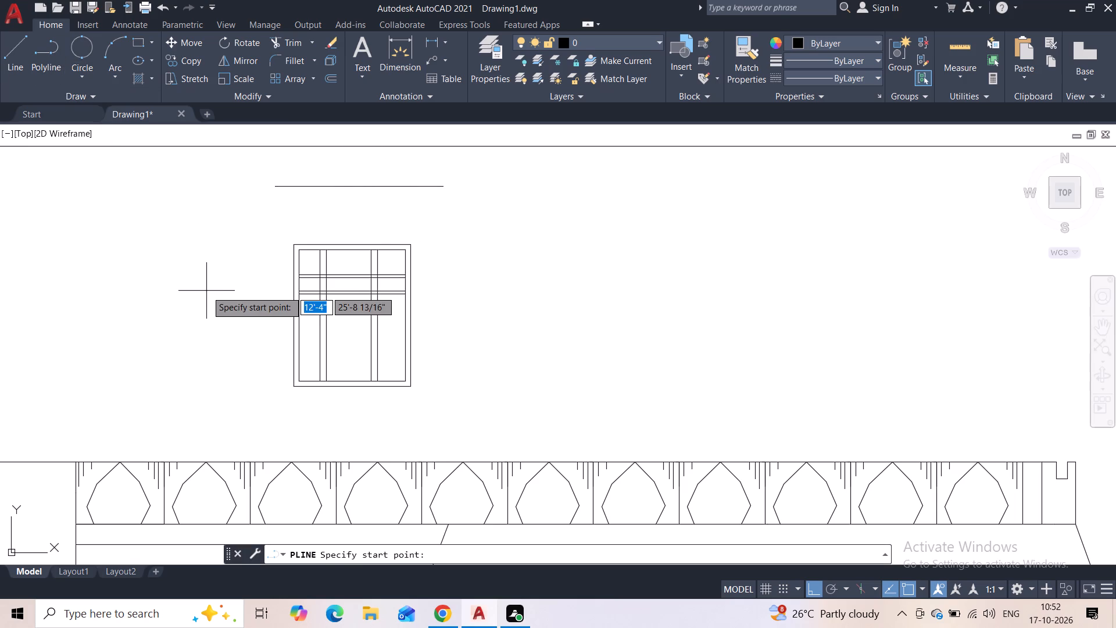
left_click(274, 191)
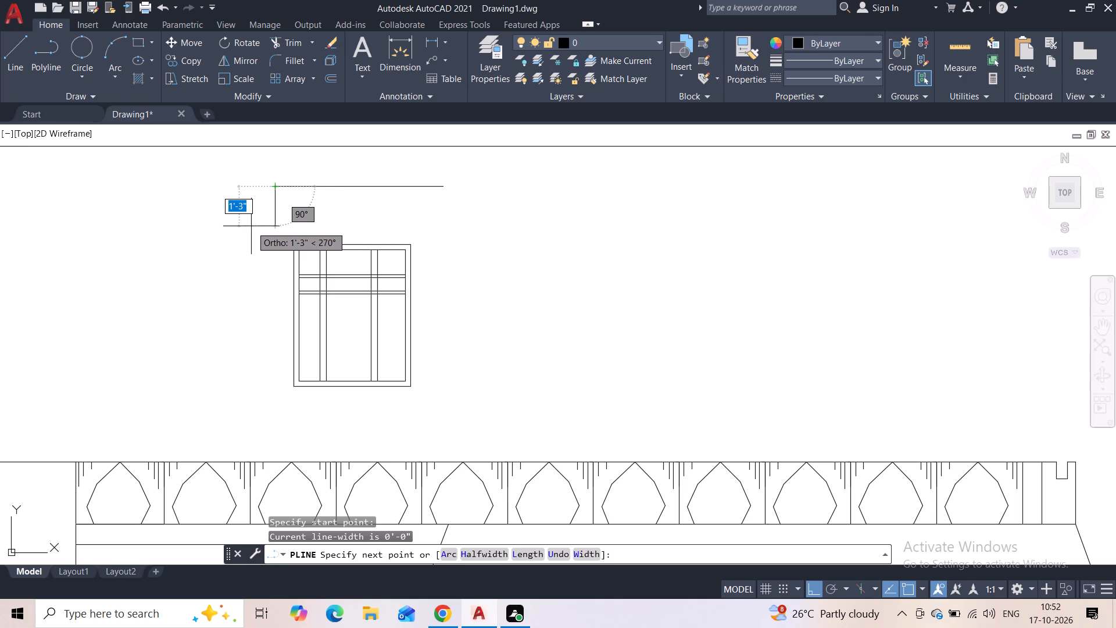
key("F8")
left_click(255, 224)
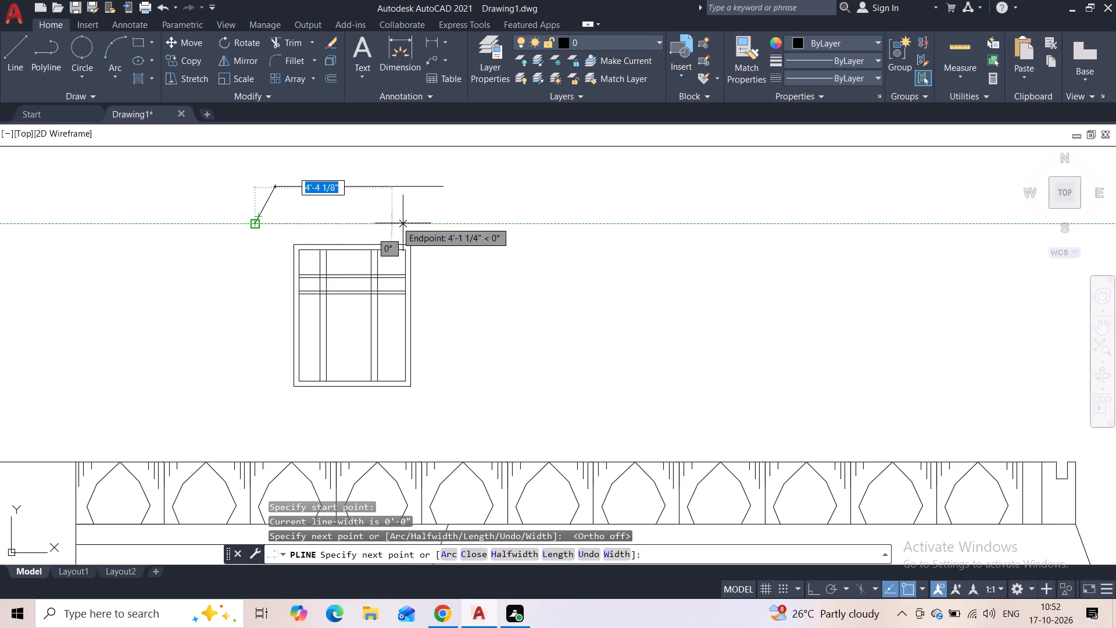
left_click(466, 224)
left_click(443, 191)
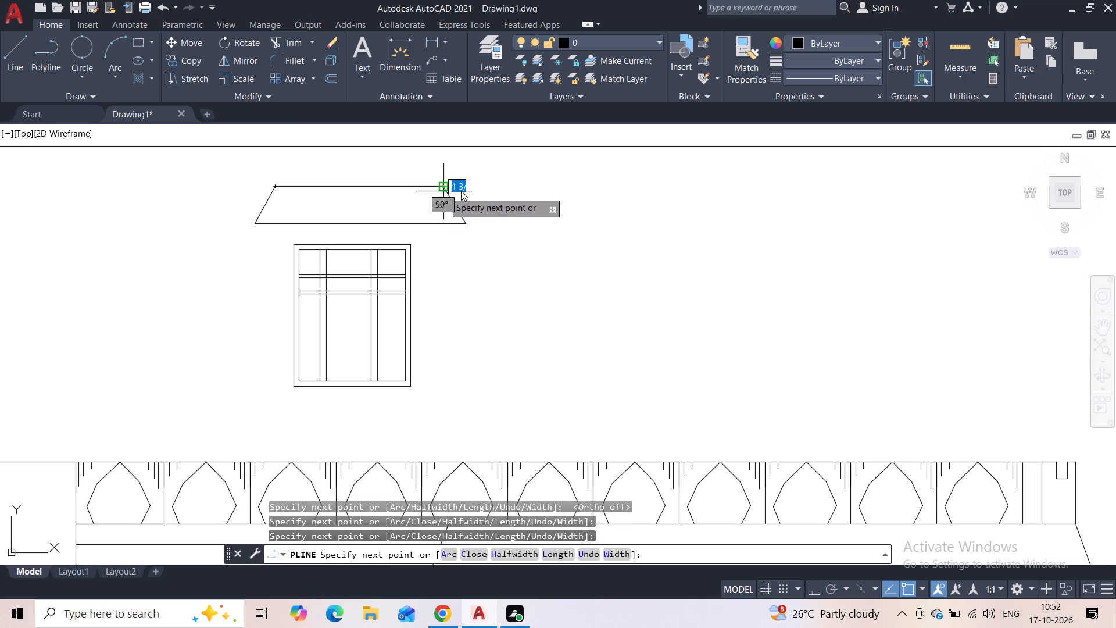
key("Escape")
Draw a rectangular panel about 2' by 5 1/2" in the left half of the window hood.
scroll(497, 205, "down", 1)
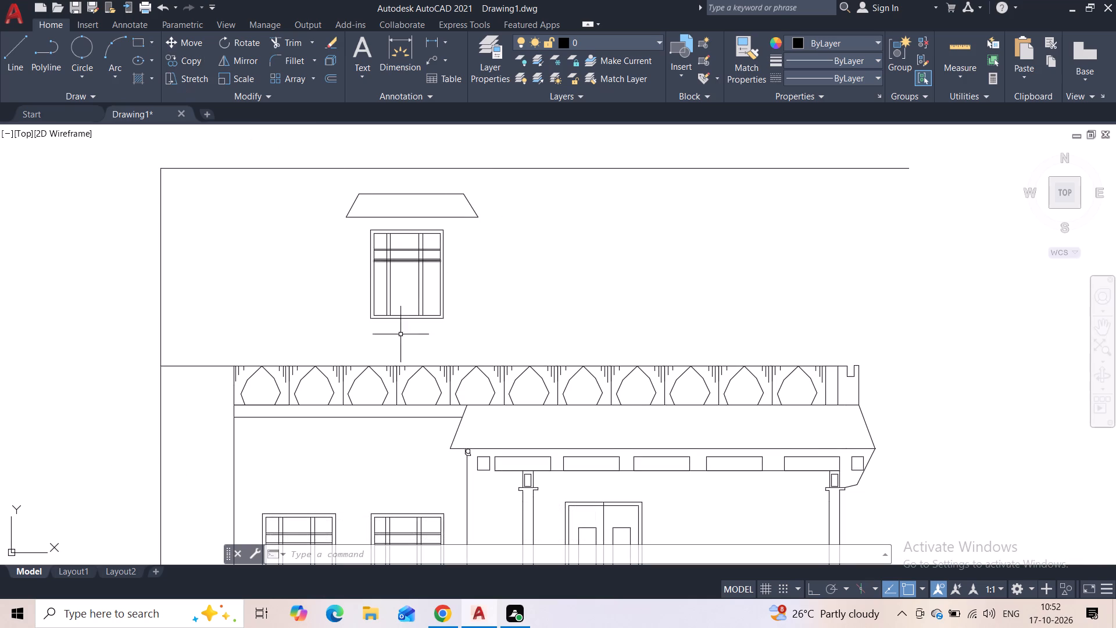
middle_click_drag(338, 375, 312, 338)
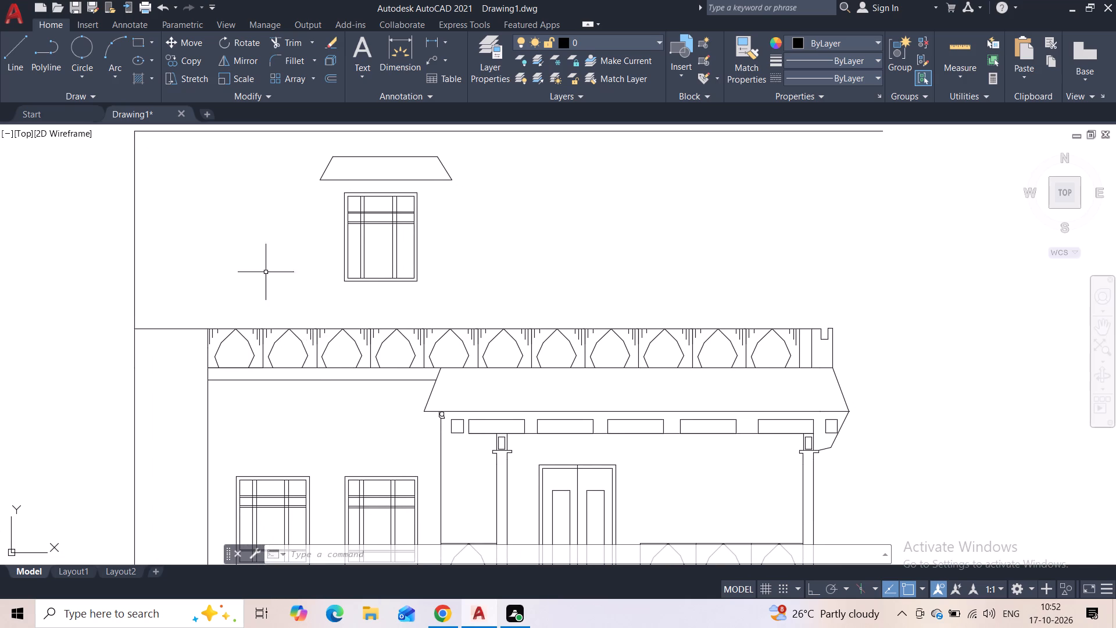
left_click(142, 41)
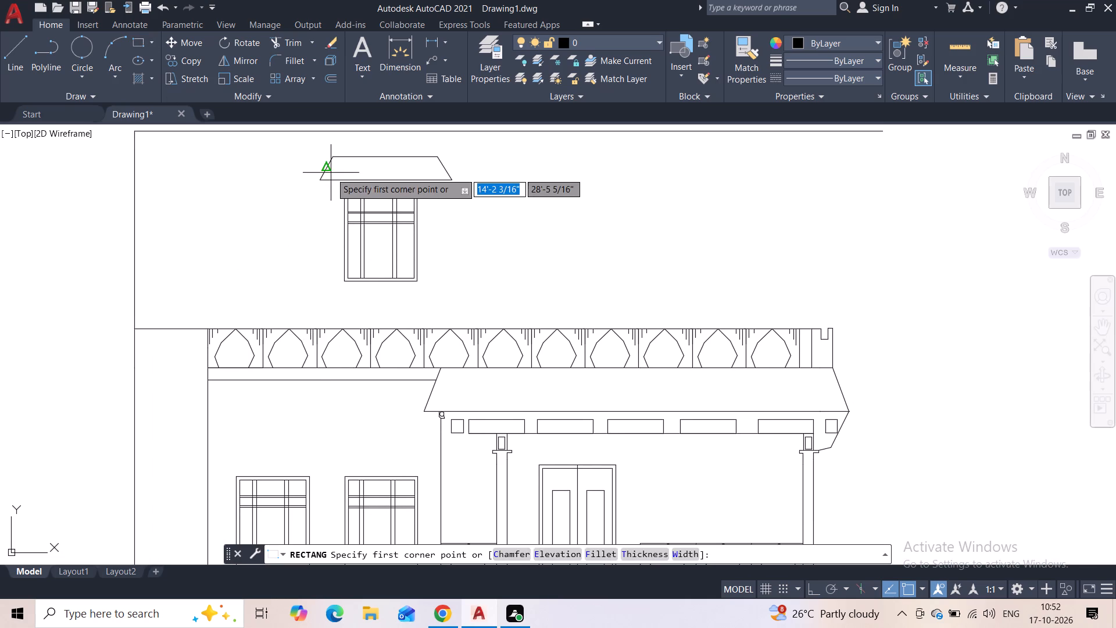
middle_click_drag(331, 173, 311, 197)
scroll(311, 197, "up", 3)
left_click(308, 169)
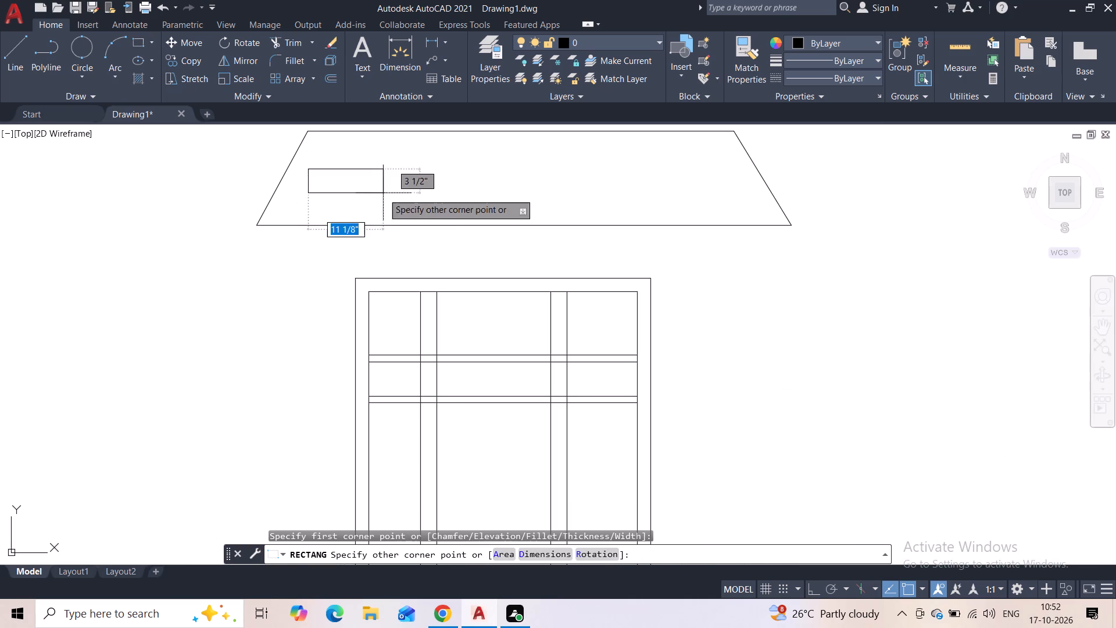
left_click(474, 206)
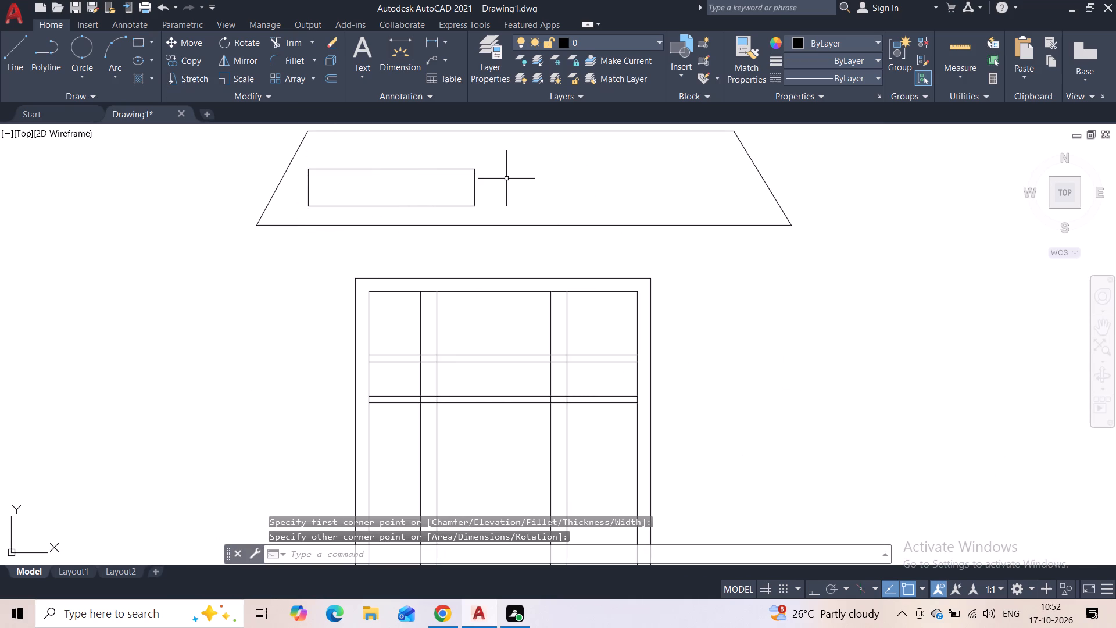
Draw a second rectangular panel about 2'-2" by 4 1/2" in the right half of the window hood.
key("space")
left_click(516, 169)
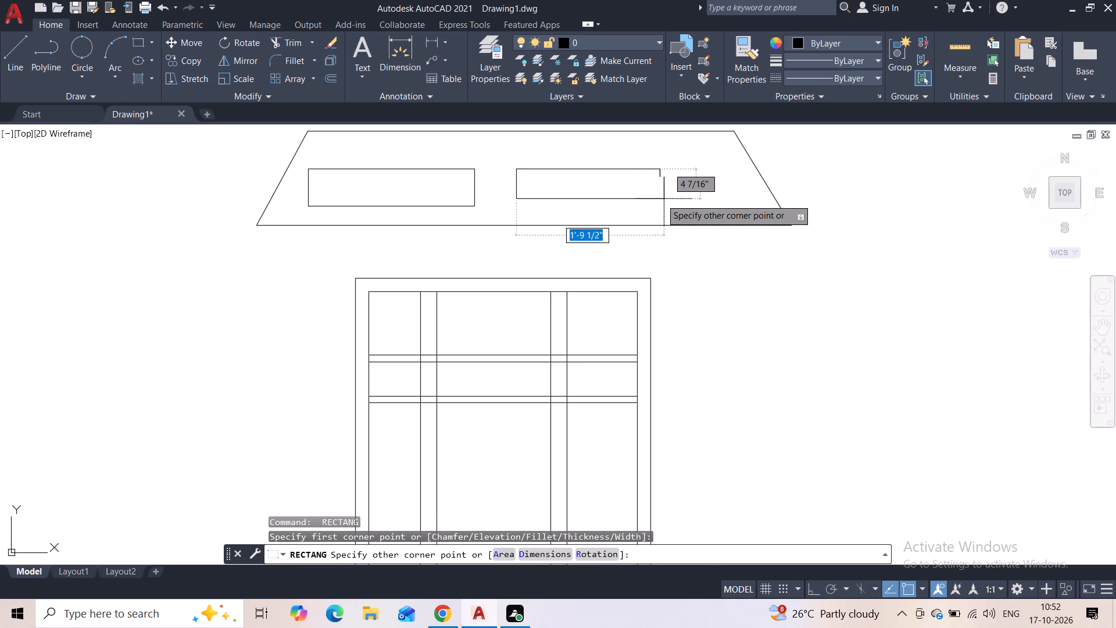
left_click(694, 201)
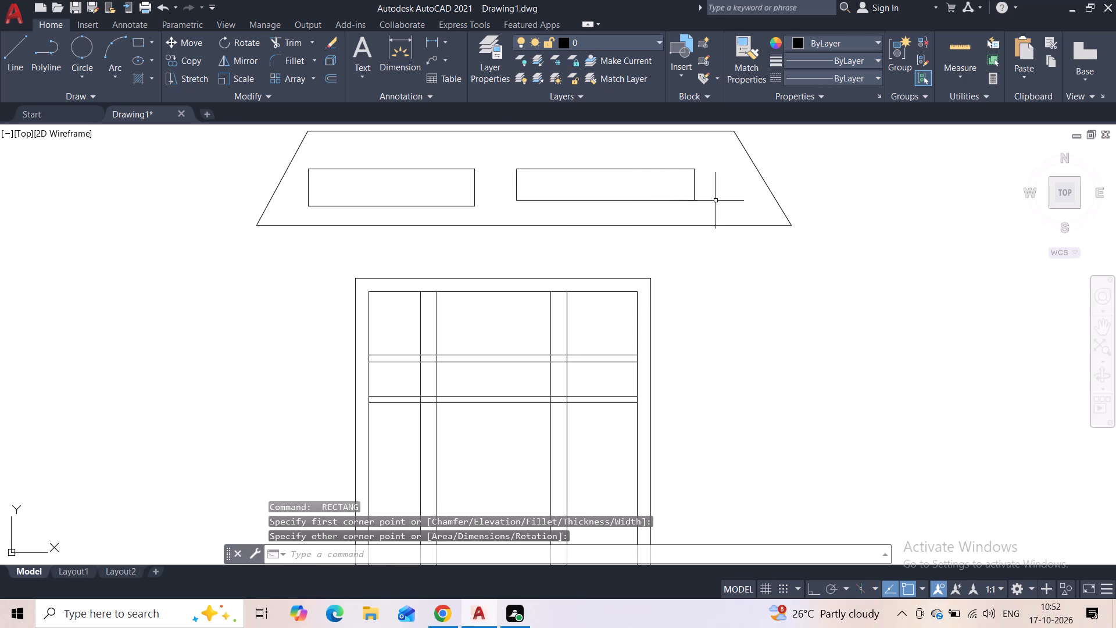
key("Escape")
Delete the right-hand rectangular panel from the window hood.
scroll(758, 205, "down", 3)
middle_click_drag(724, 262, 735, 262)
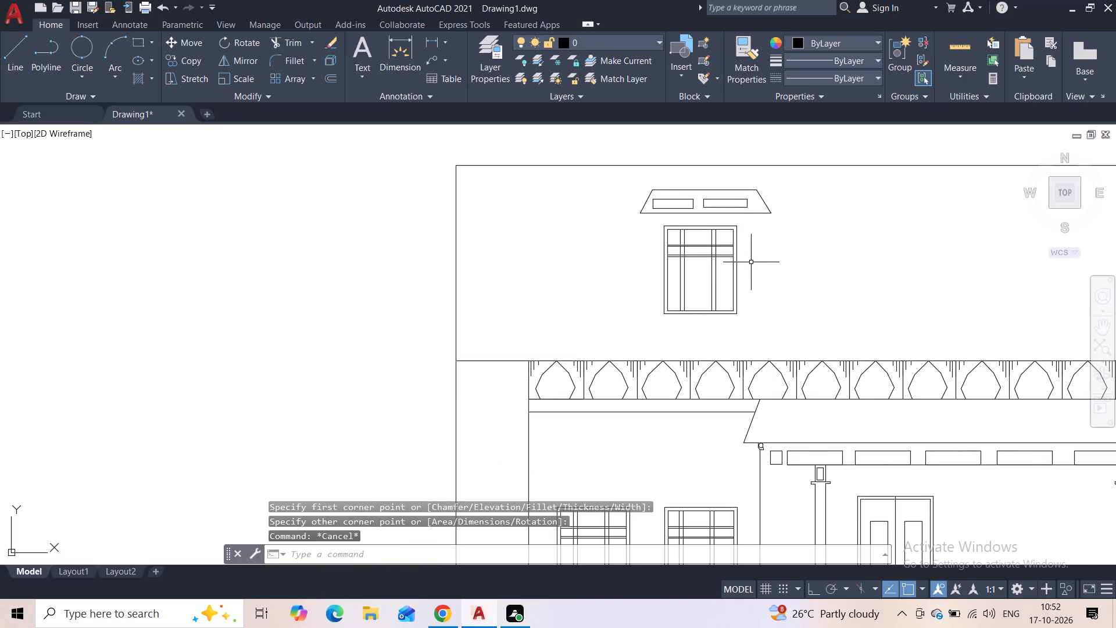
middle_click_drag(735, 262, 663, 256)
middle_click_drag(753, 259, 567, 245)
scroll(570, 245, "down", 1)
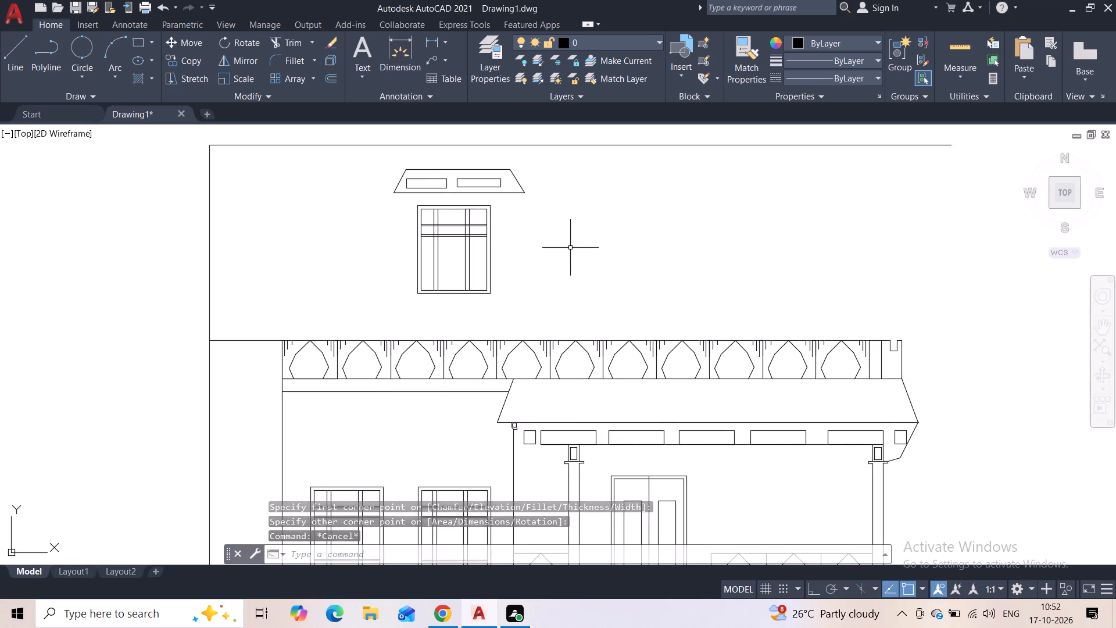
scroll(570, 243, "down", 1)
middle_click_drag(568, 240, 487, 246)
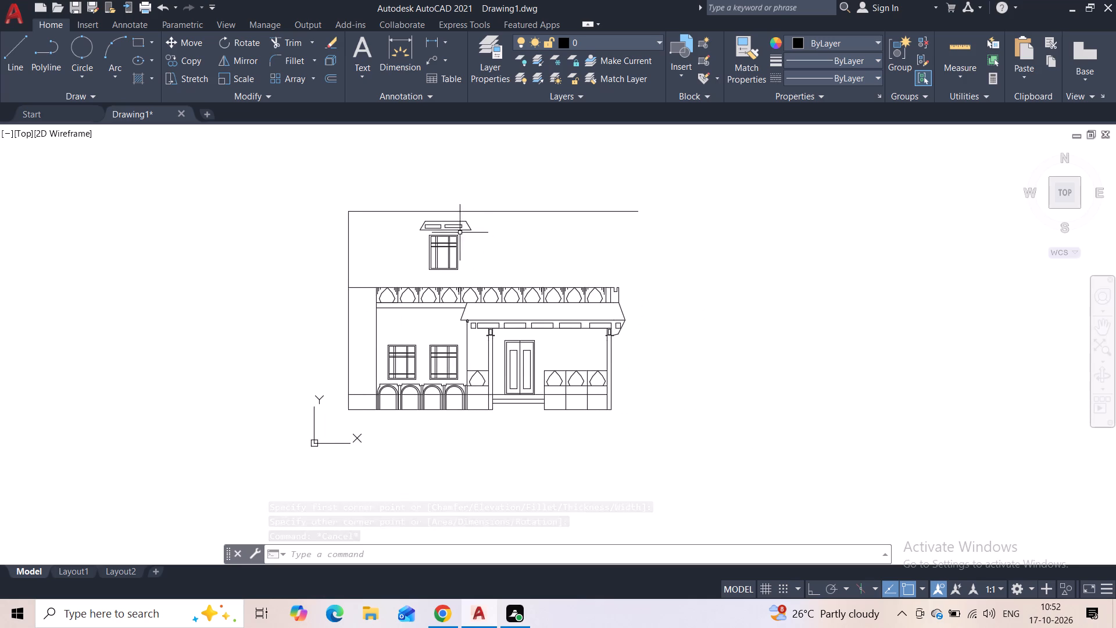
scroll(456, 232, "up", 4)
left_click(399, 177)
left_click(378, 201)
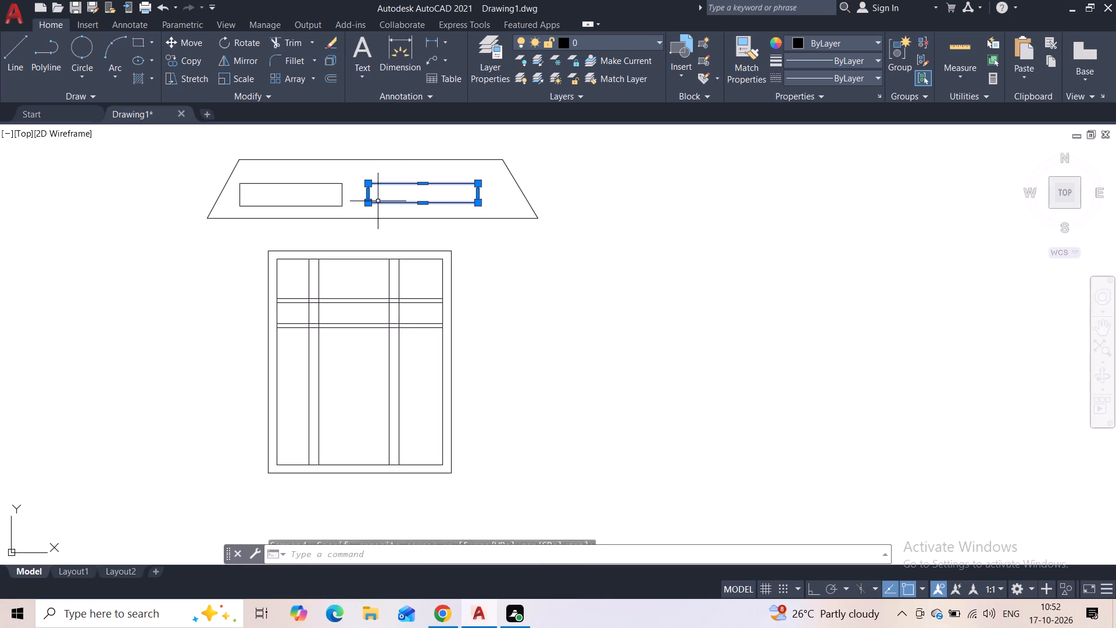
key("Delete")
Stretch the inner edge of the window hood's remaining panel about 5 5/8" toward the hood's empty right half.
left_click(341, 193)
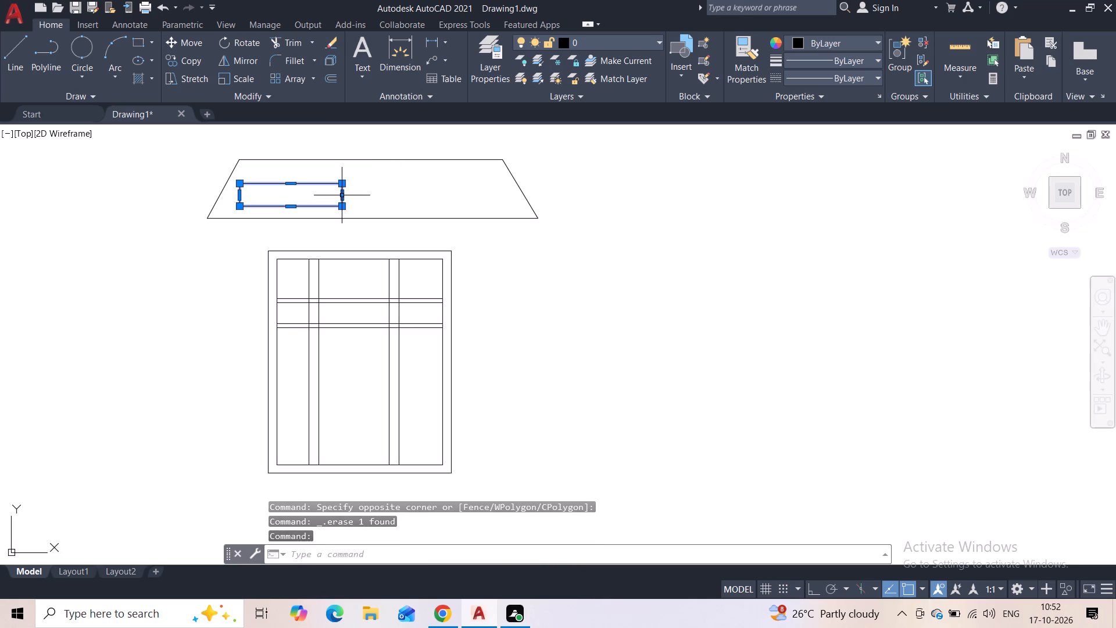
left_click(344, 195)
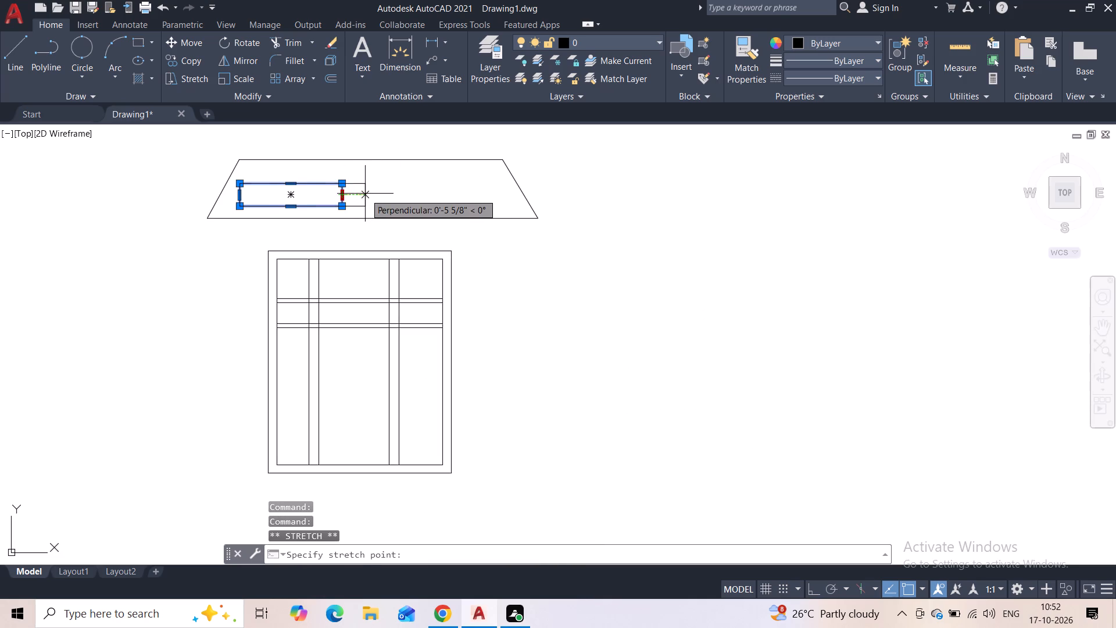
left_click(365, 194)
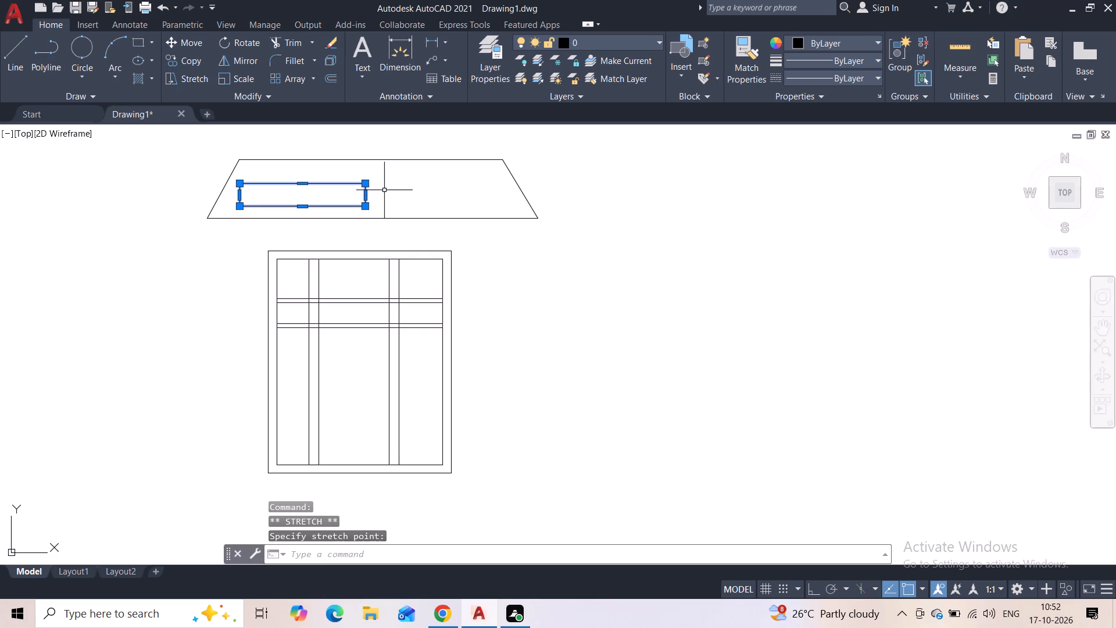
key("space")
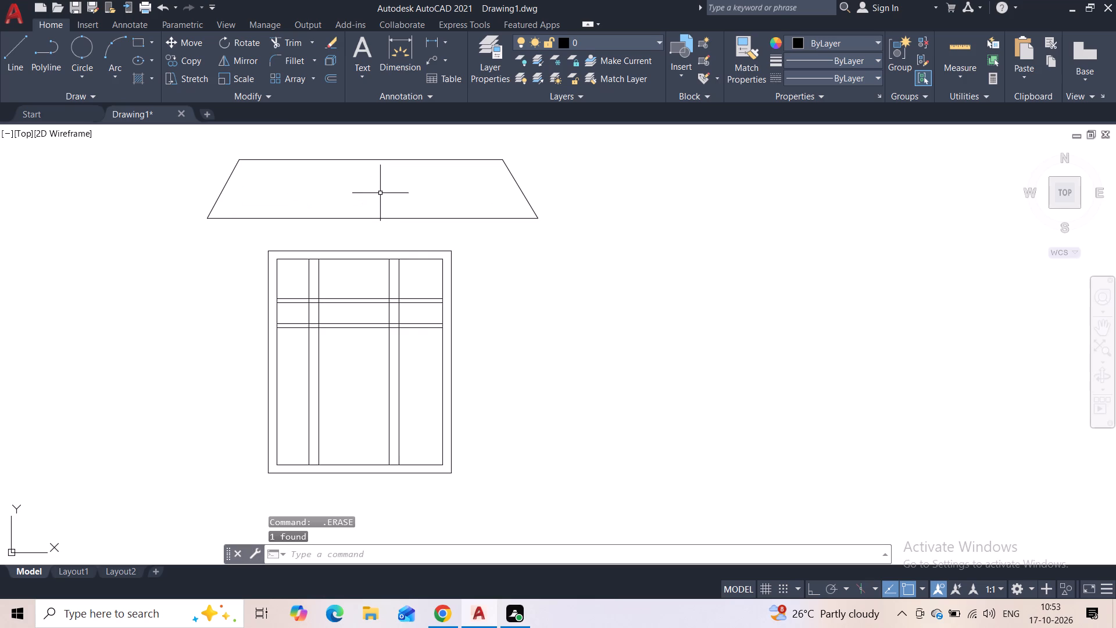
key("ctrl+z")
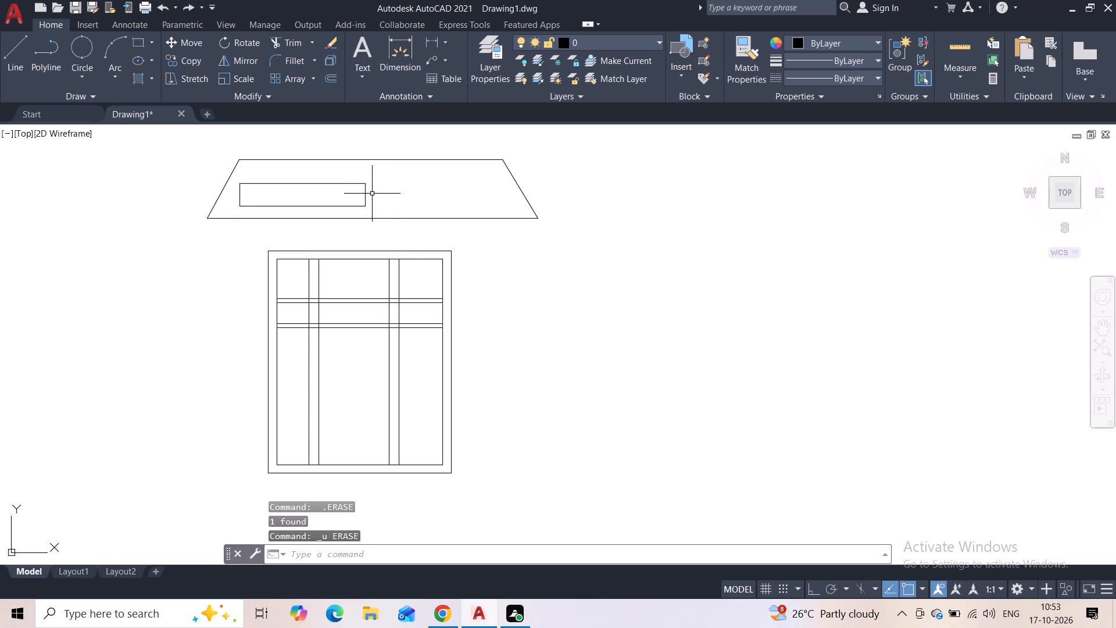
Copy the widened hood panel about 2'-10" horizontally into the right half of the window hood.
left_click(373, 180)
left_click(351, 198)
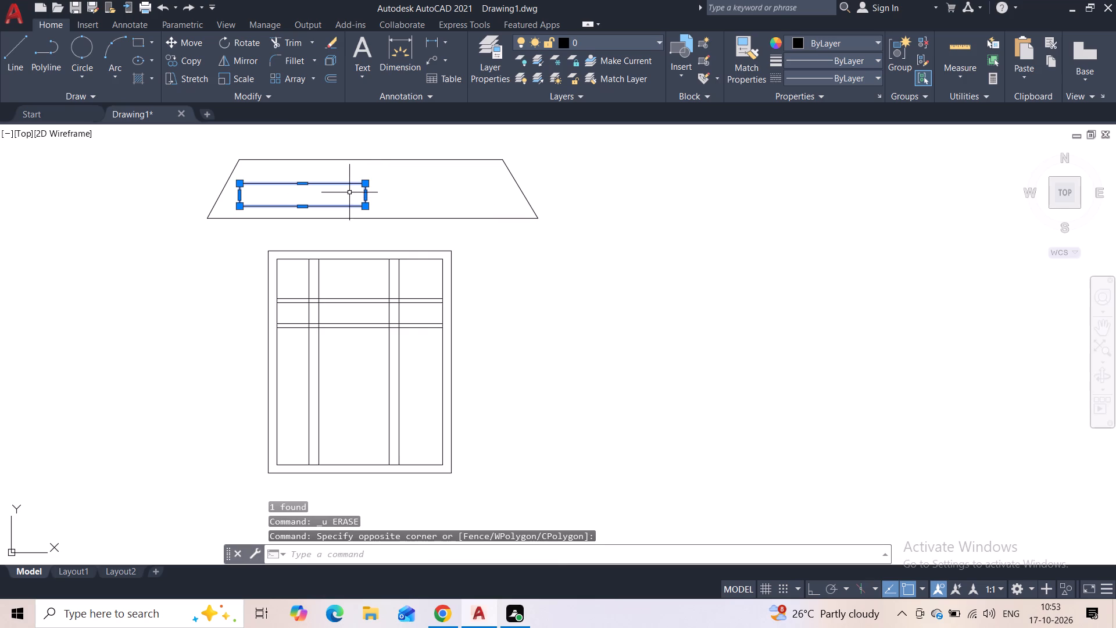
left_click(178, 61)
left_click(241, 199)
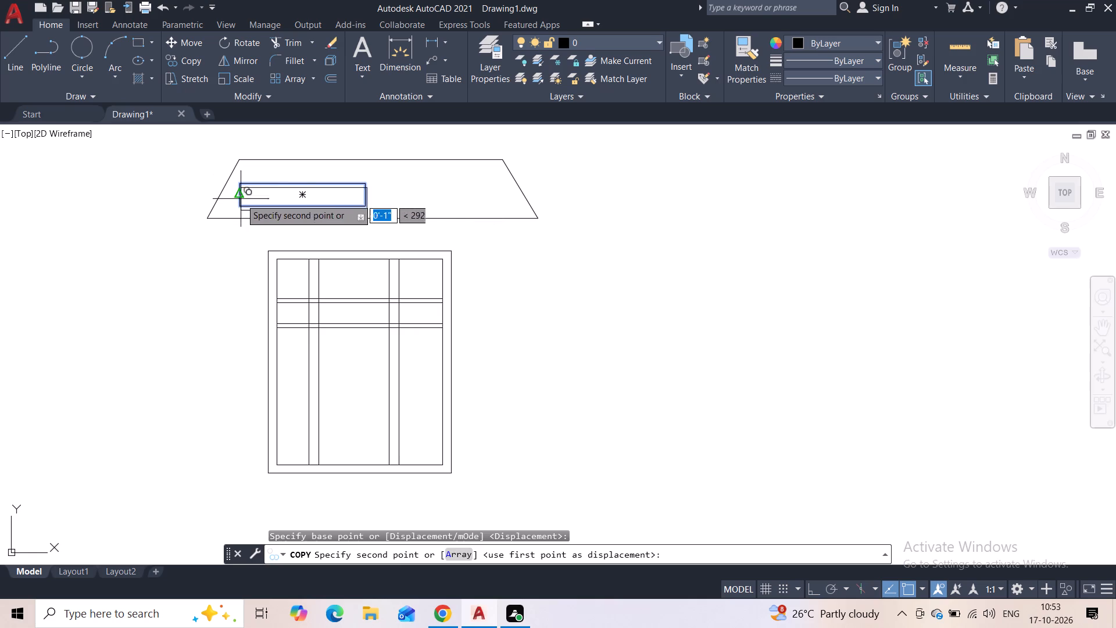
left_click(380, 194)
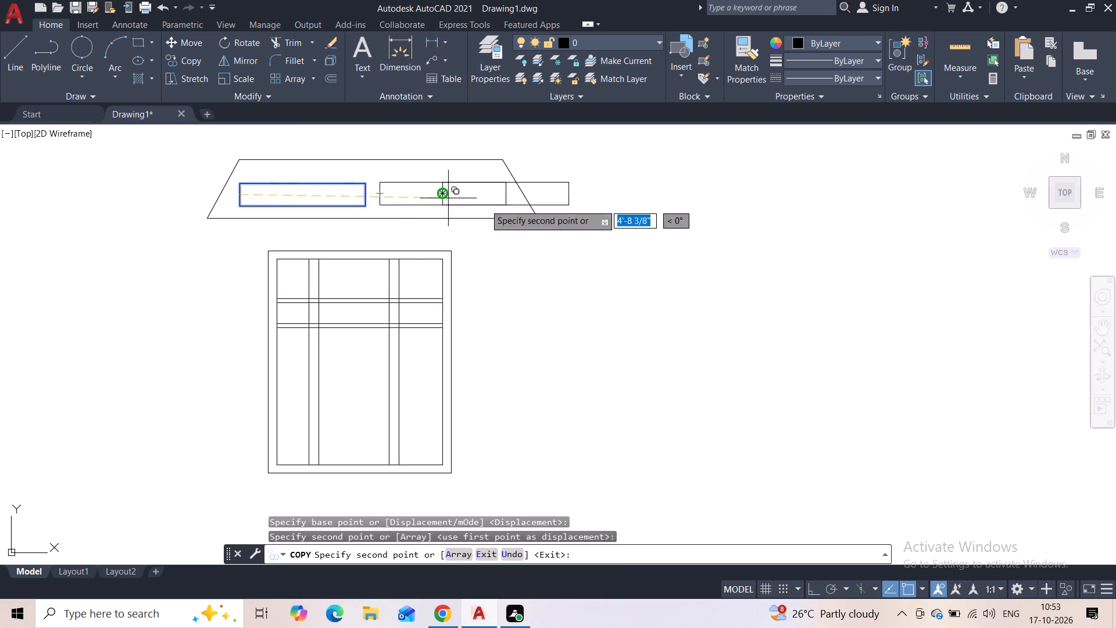
key("Escape")
Replace the upper storey's top line with a copy offset 2' upward, deleting the original line.
scroll(501, 215, "down", 2)
scroll(579, 235, "down", 2)
middle_click_drag(590, 246, 458, 248)
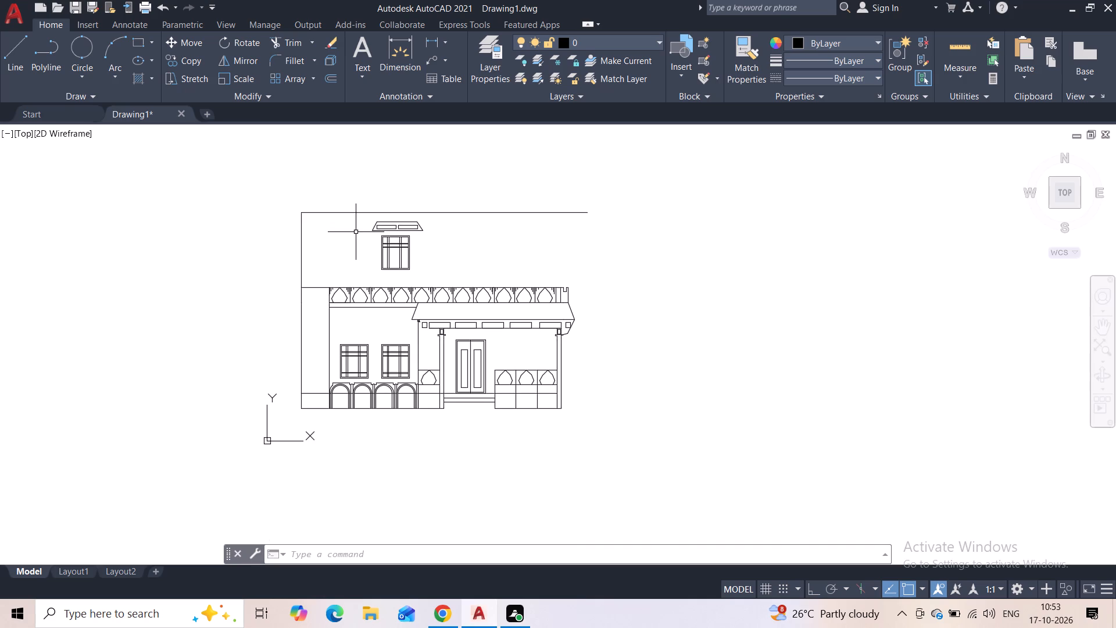
left_click(348, 213)
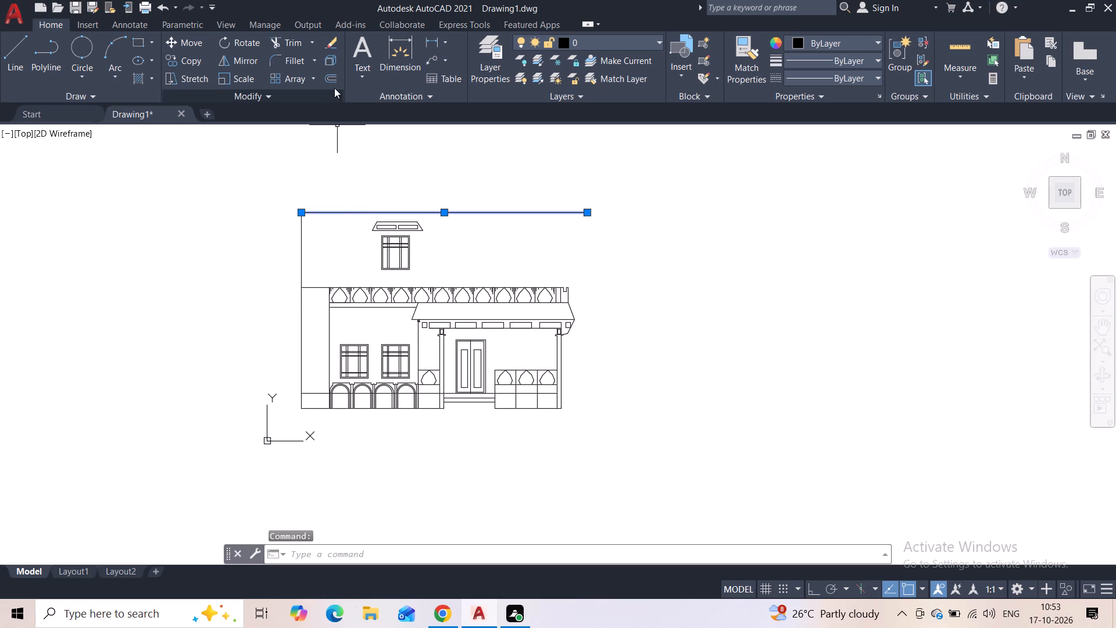
left_click(334, 82)
key("2")
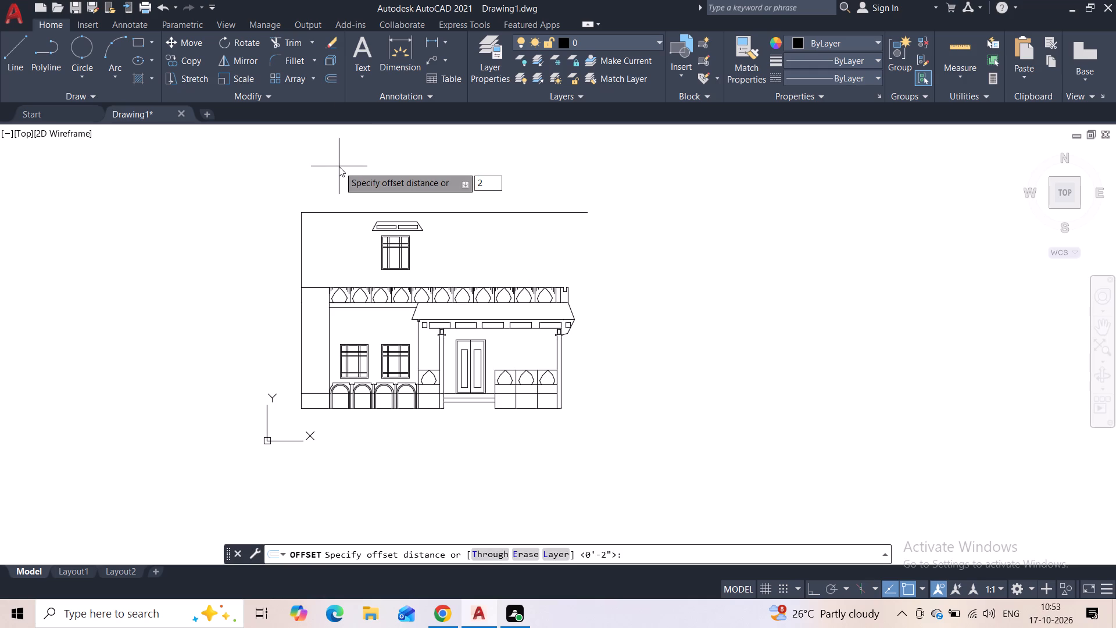
key("apostrophe")
key("Return")
left_click(339, 165)
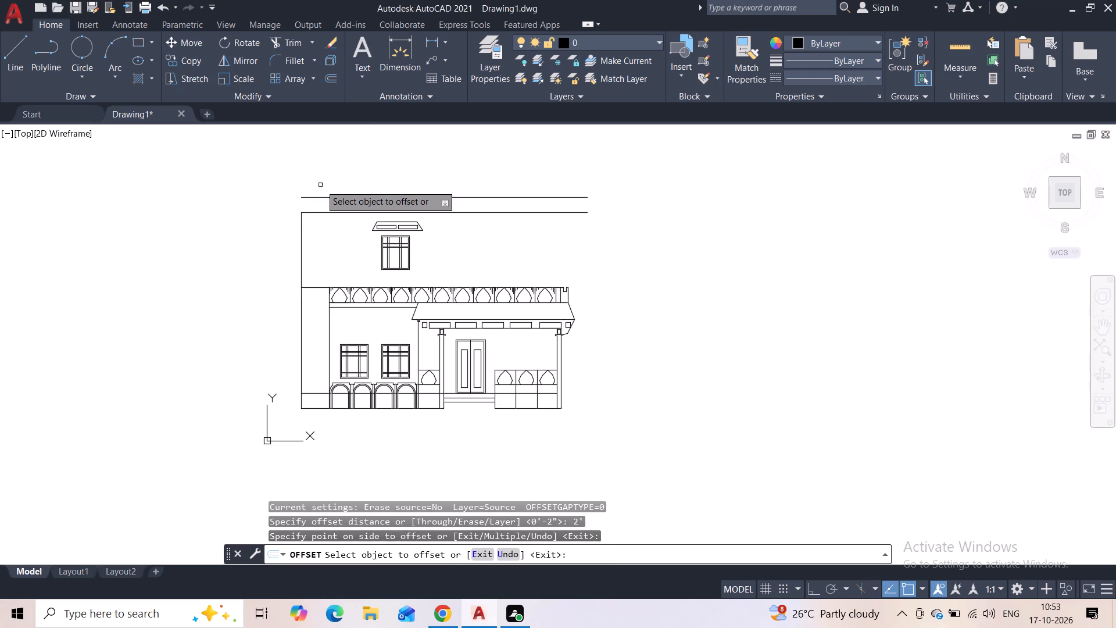
key("Escape")
left_click(322, 212)
key("Delete")
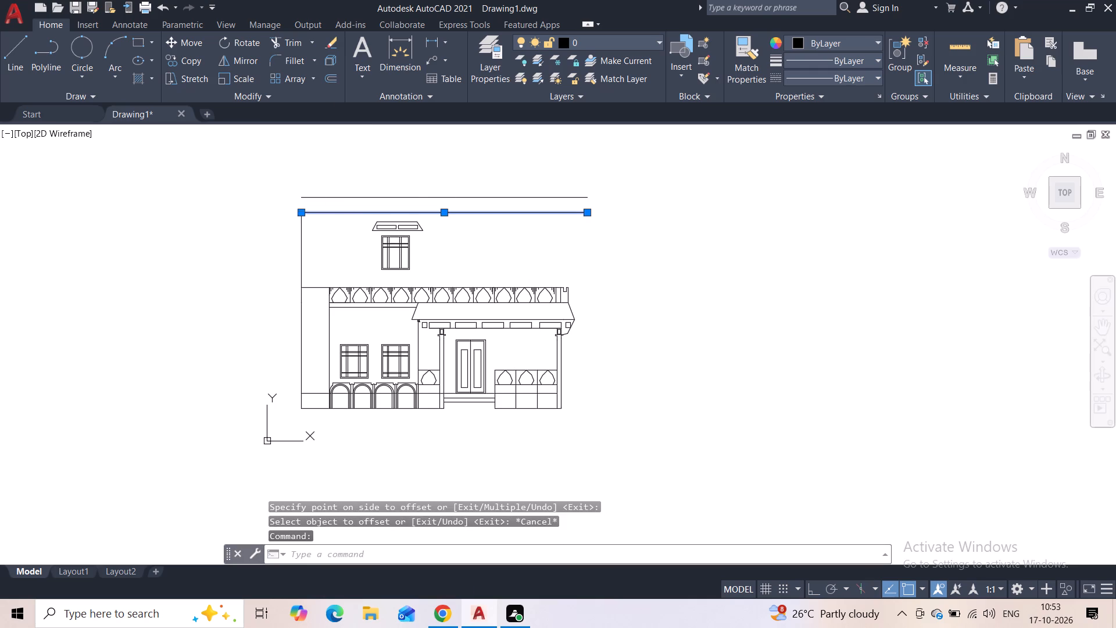
Draw a 2' vertical line extending the upper storey's left wall up to the raised top line.
left_click(12, 61)
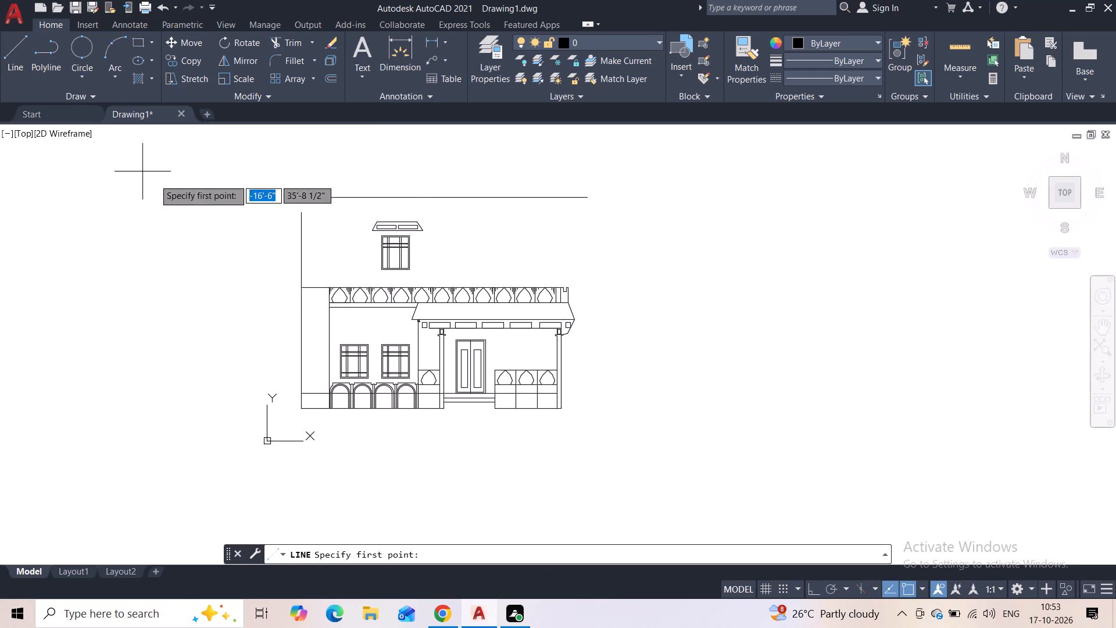
scroll(306, 209, "up", 3)
left_click(274, 222)
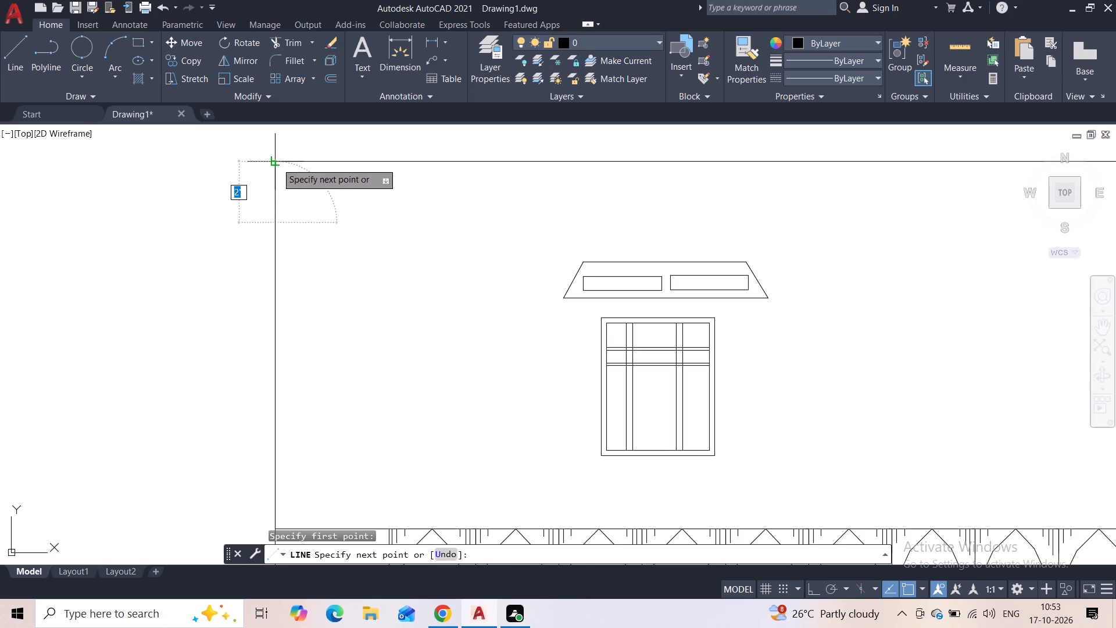
left_click(277, 162)
key("Escape")
Move the upper window together with its panelled hood a short distance straight down toward the arch parapet.
scroll(312, 241, "down", 3)
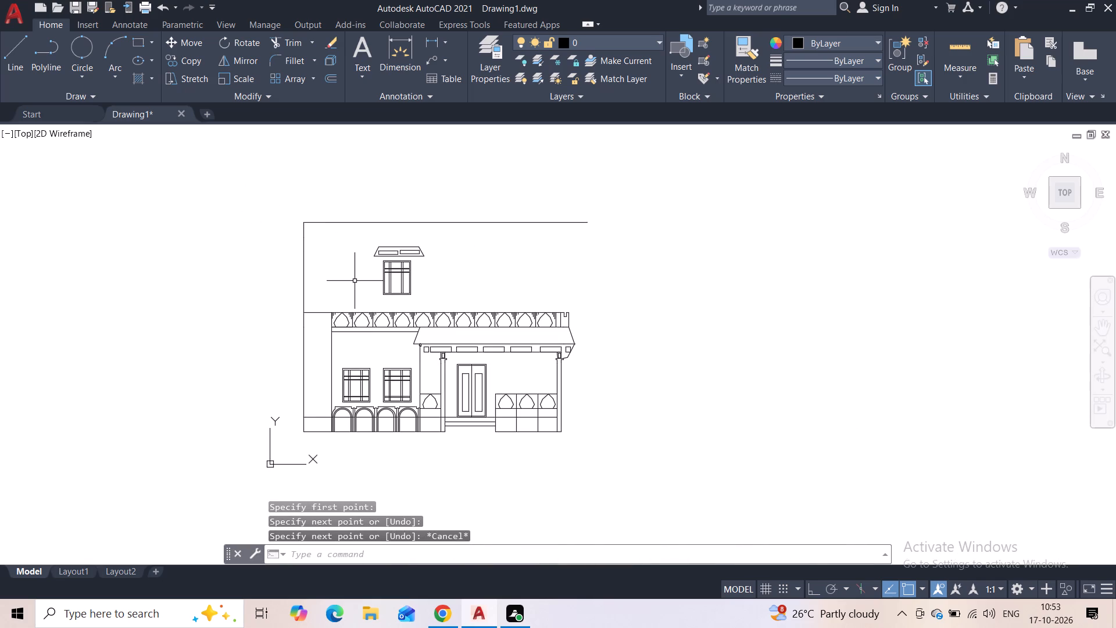
scroll(375, 278, "up", 1)
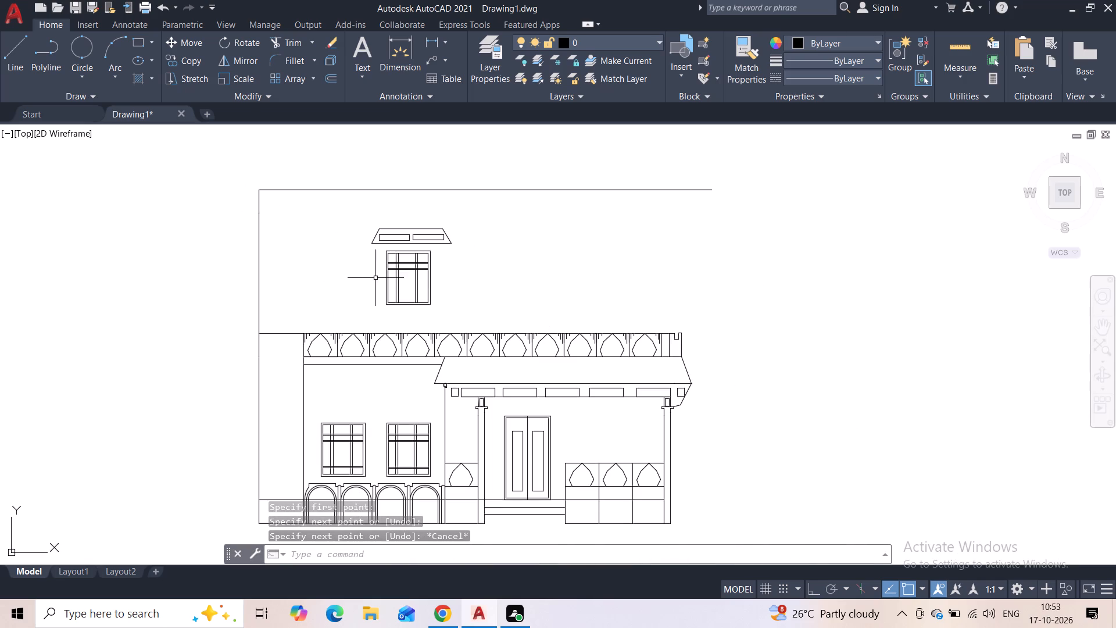
left_click(433, 261)
left_click_drag(432, 261, 386, 276)
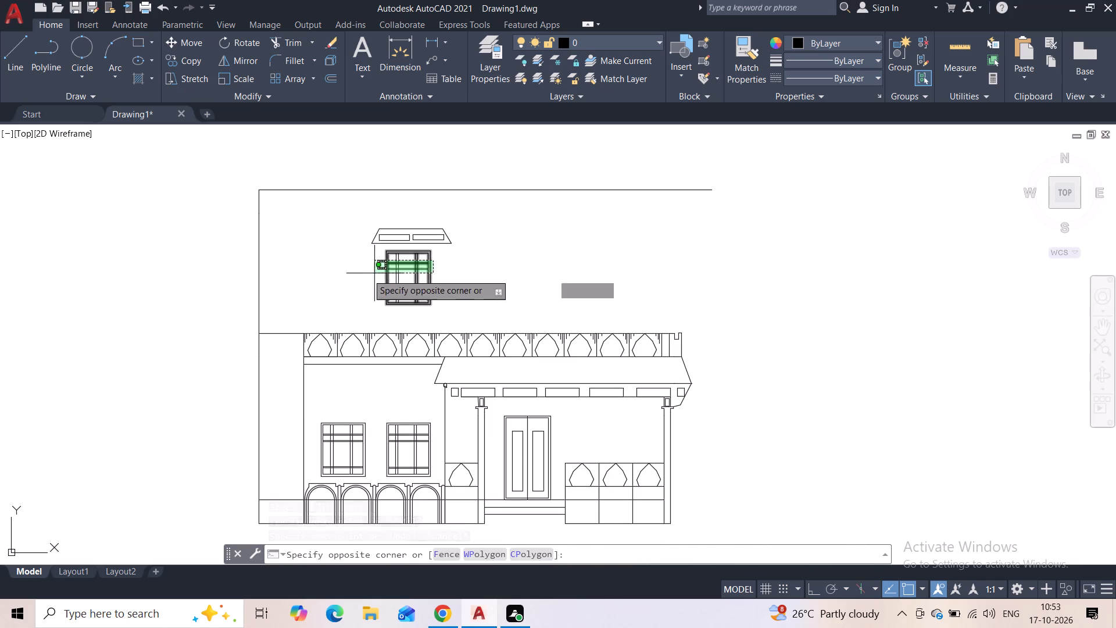
left_click(361, 277)
left_click(458, 221)
left_click(347, 257)
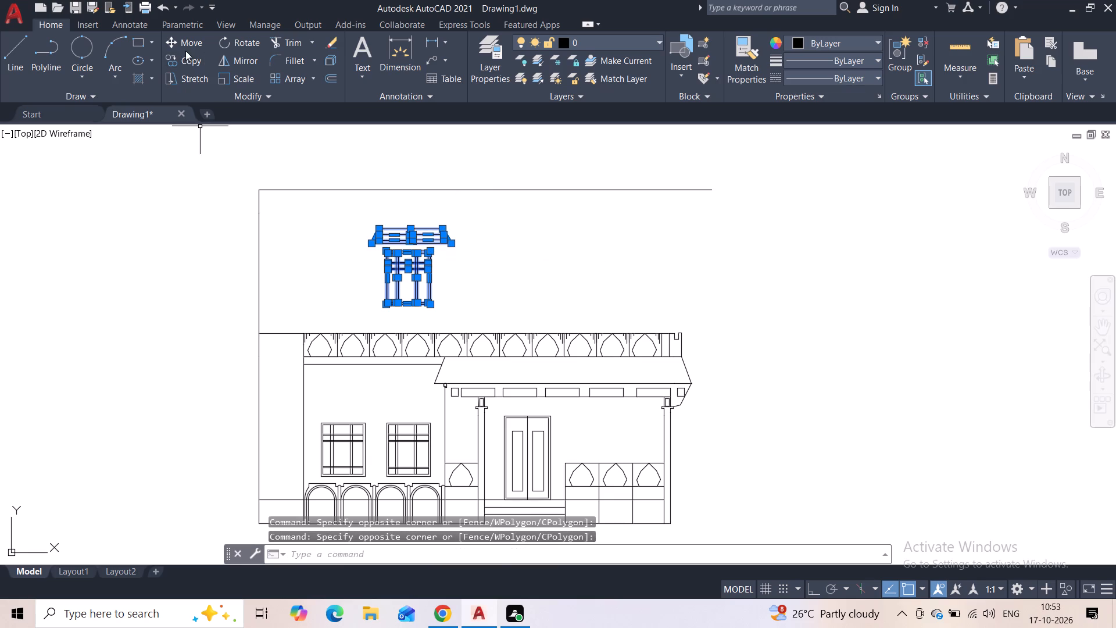
left_click(185, 45)
left_click(410, 299)
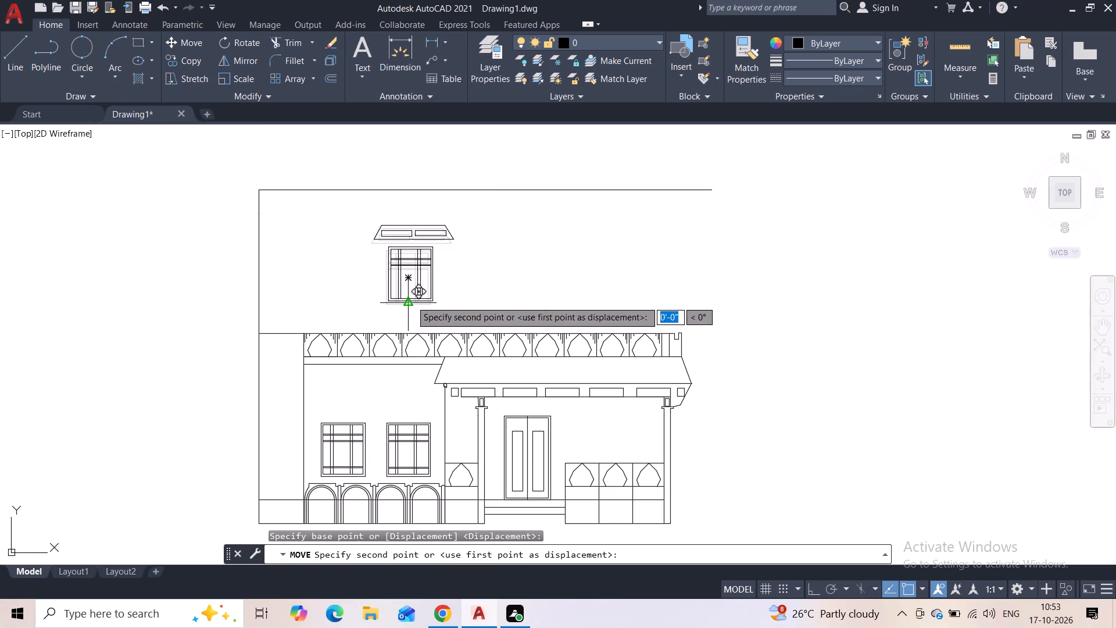
left_click(409, 315)
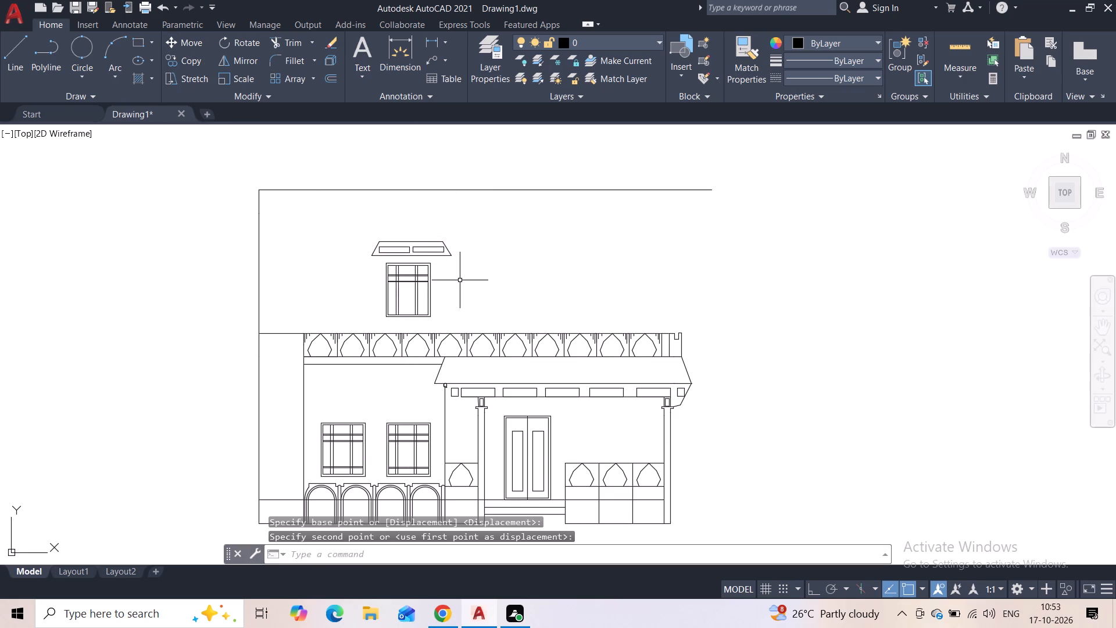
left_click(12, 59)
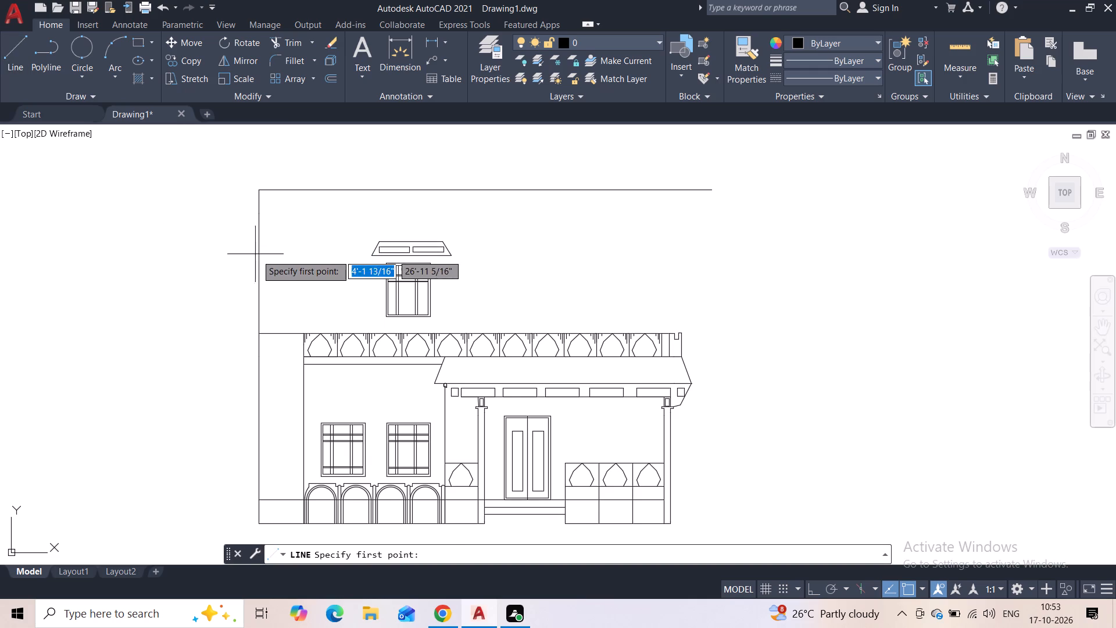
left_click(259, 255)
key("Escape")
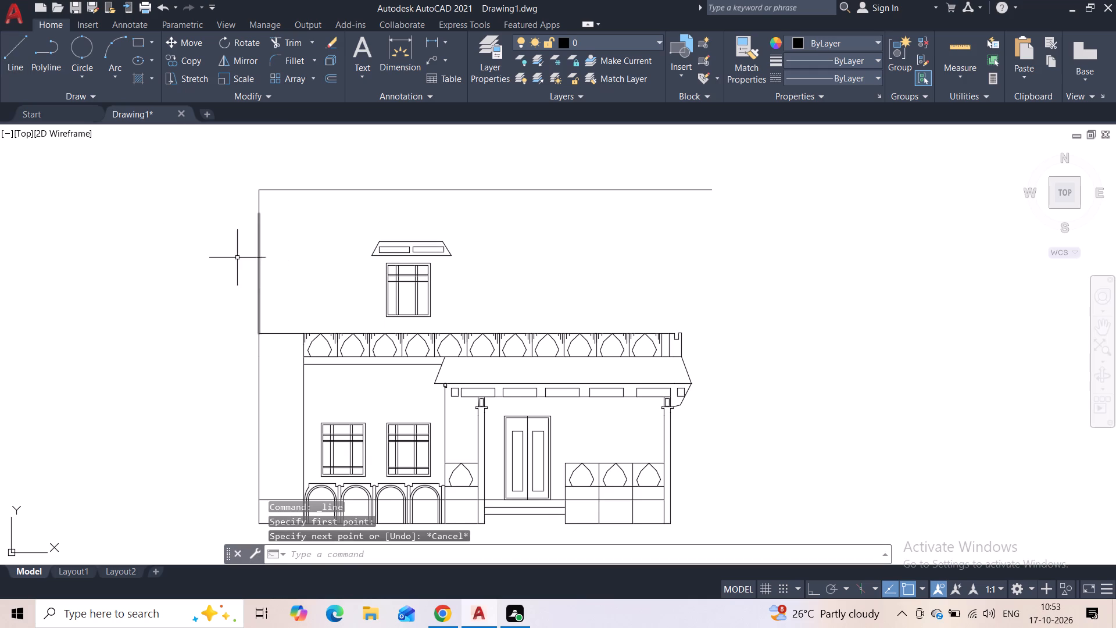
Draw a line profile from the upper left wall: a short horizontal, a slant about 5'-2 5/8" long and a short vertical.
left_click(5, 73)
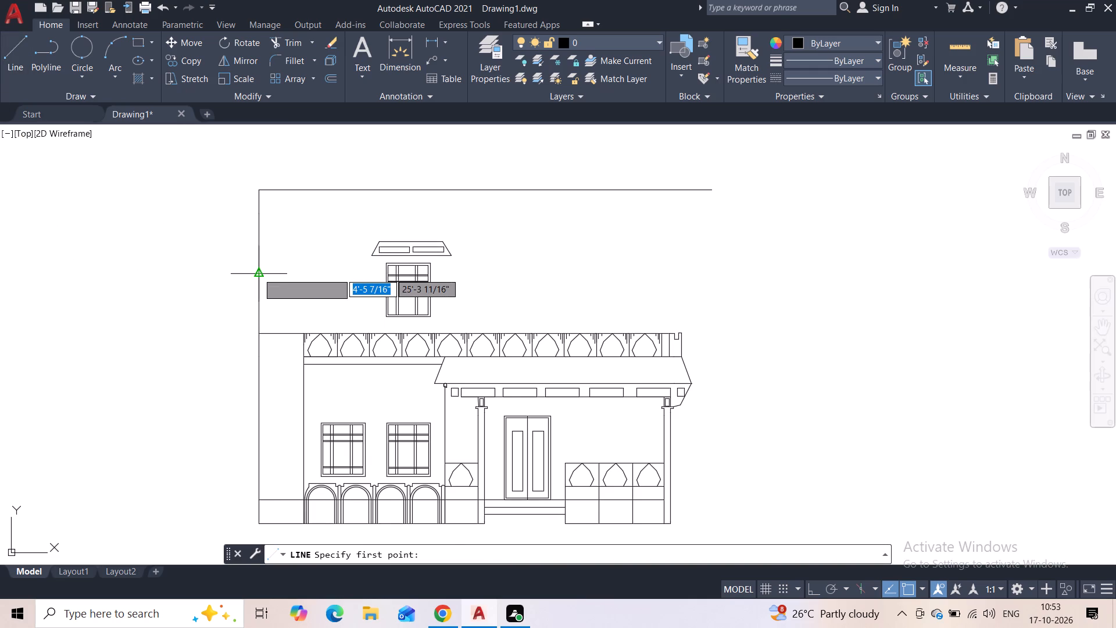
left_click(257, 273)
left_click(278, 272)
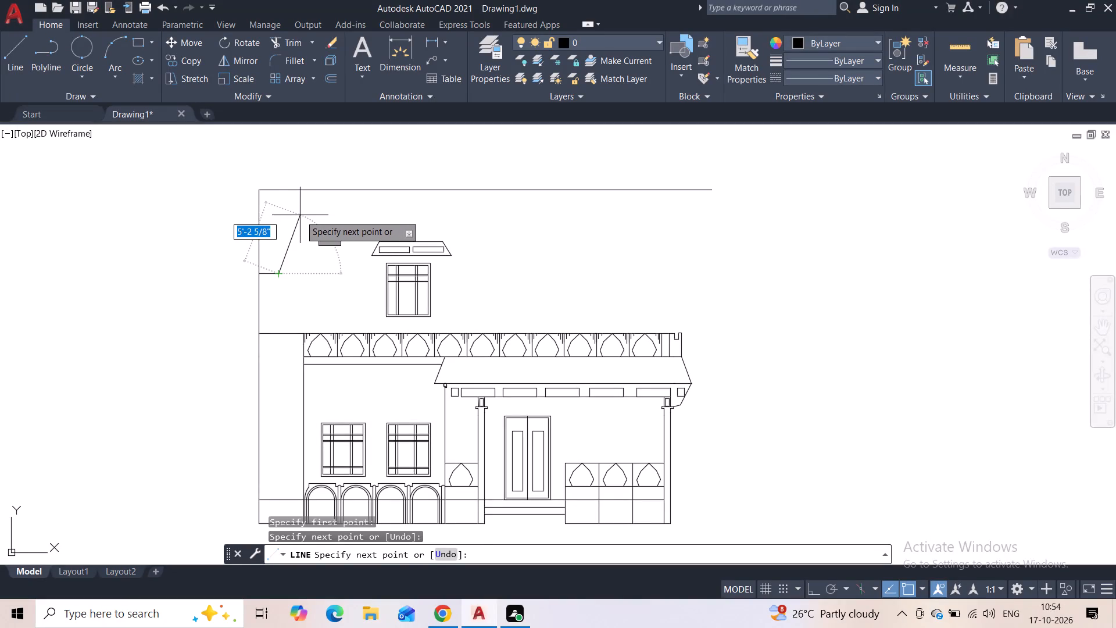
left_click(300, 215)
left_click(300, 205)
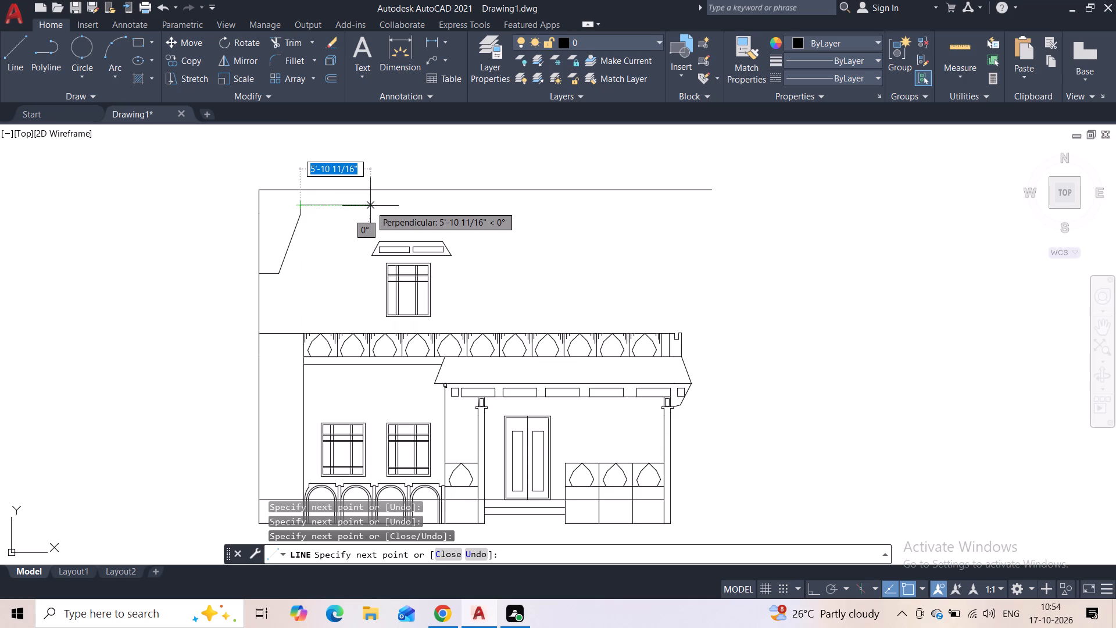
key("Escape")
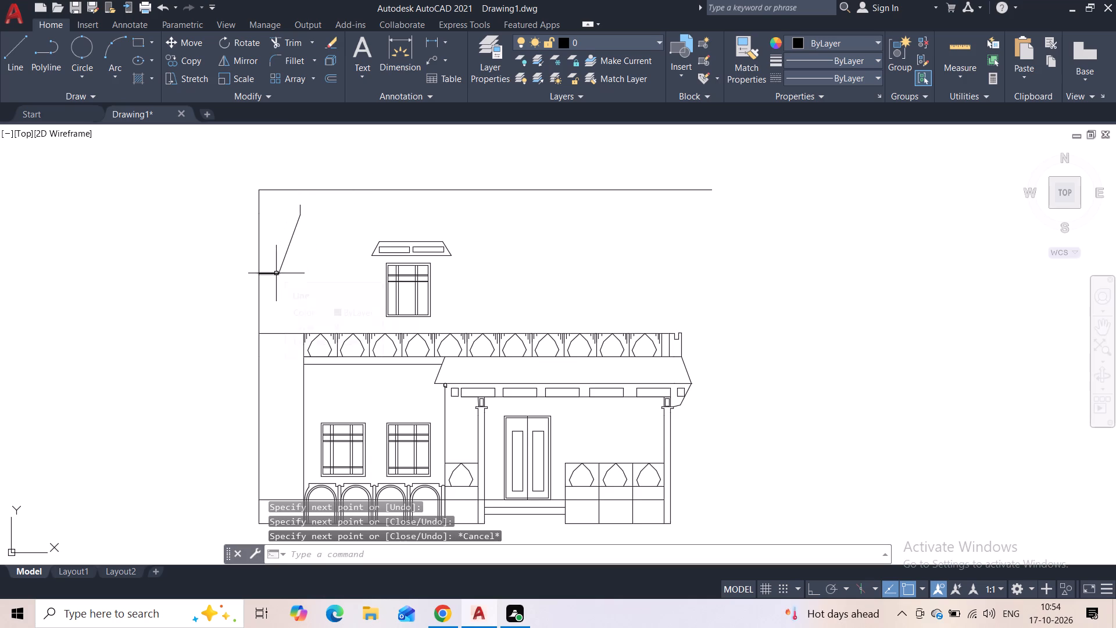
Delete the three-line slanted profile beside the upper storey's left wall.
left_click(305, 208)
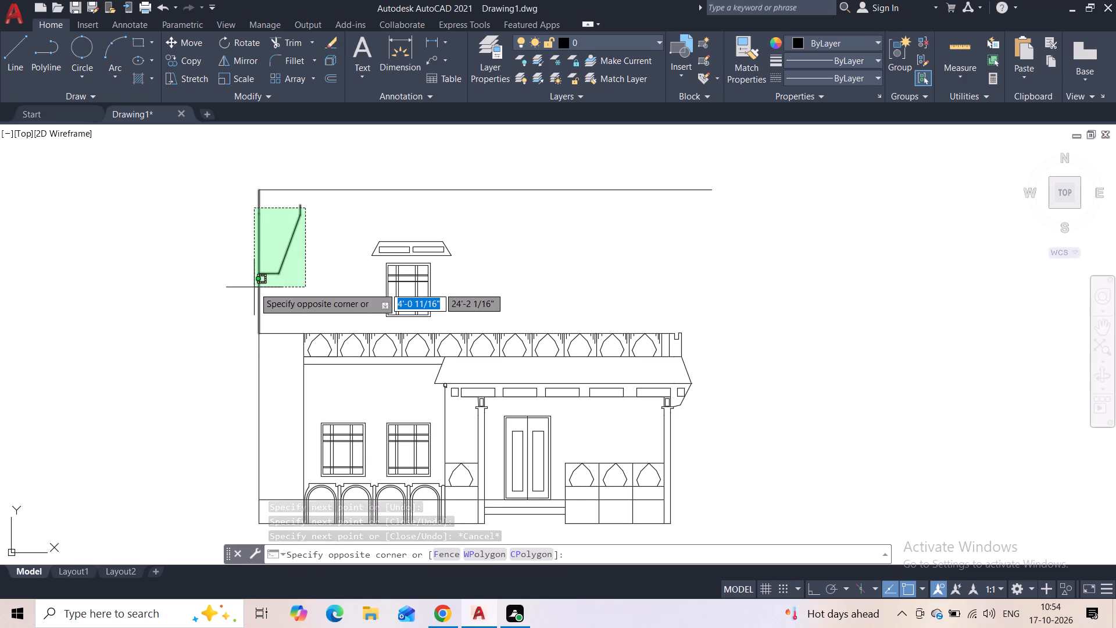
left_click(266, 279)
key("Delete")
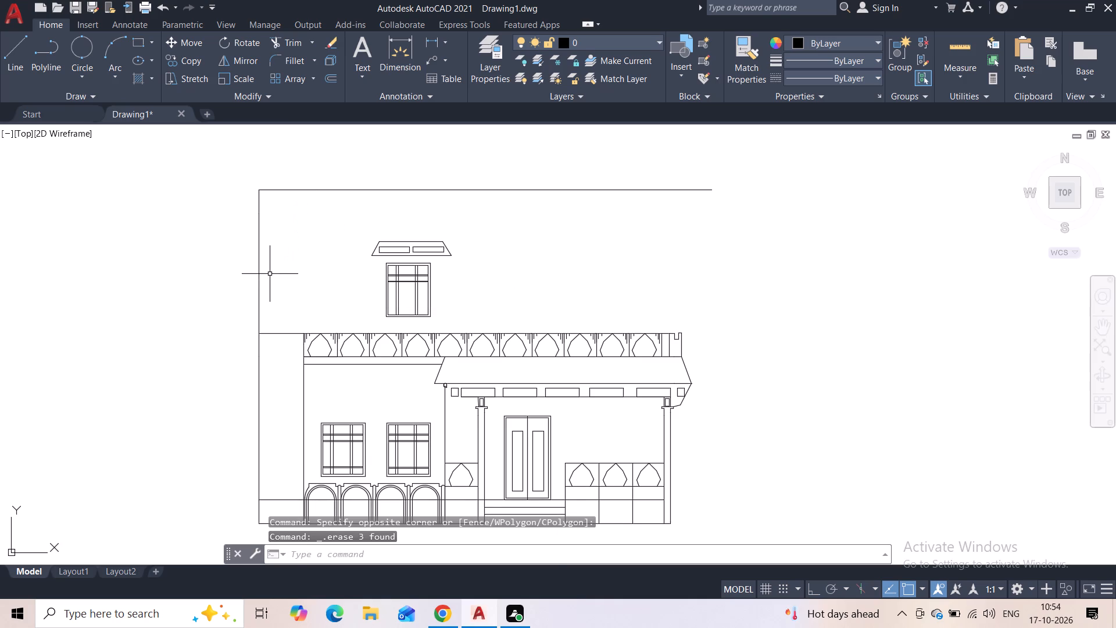
Draw a polyline from the upper left wall: short horizontal, slant about 6'-2", short vertical, and long horizontal just below the top line.
left_click(55, 59)
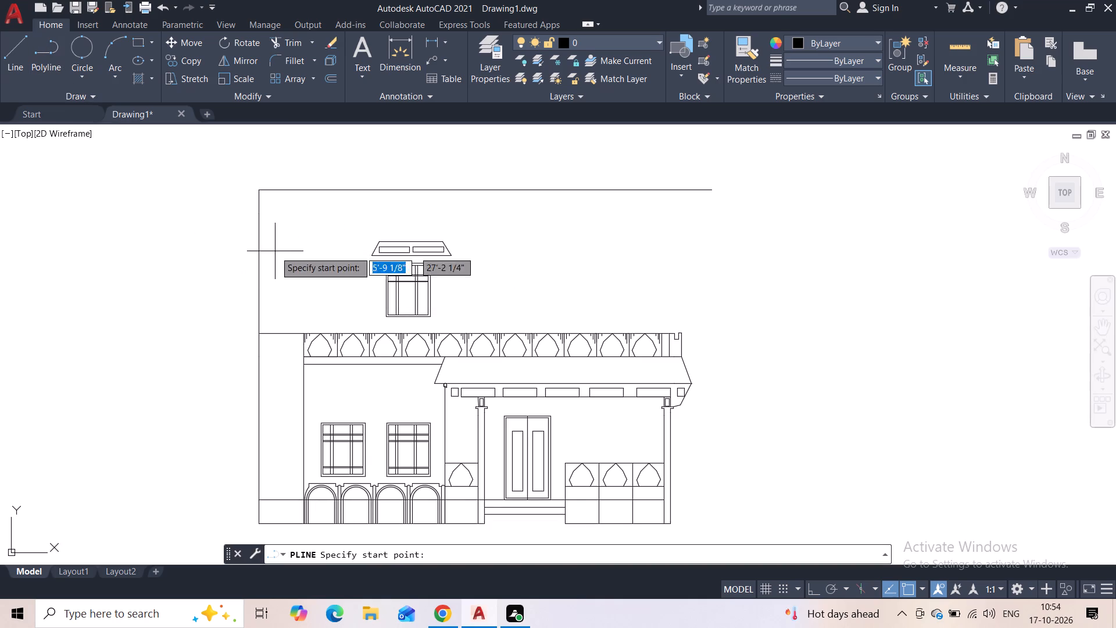
left_click(260, 281)
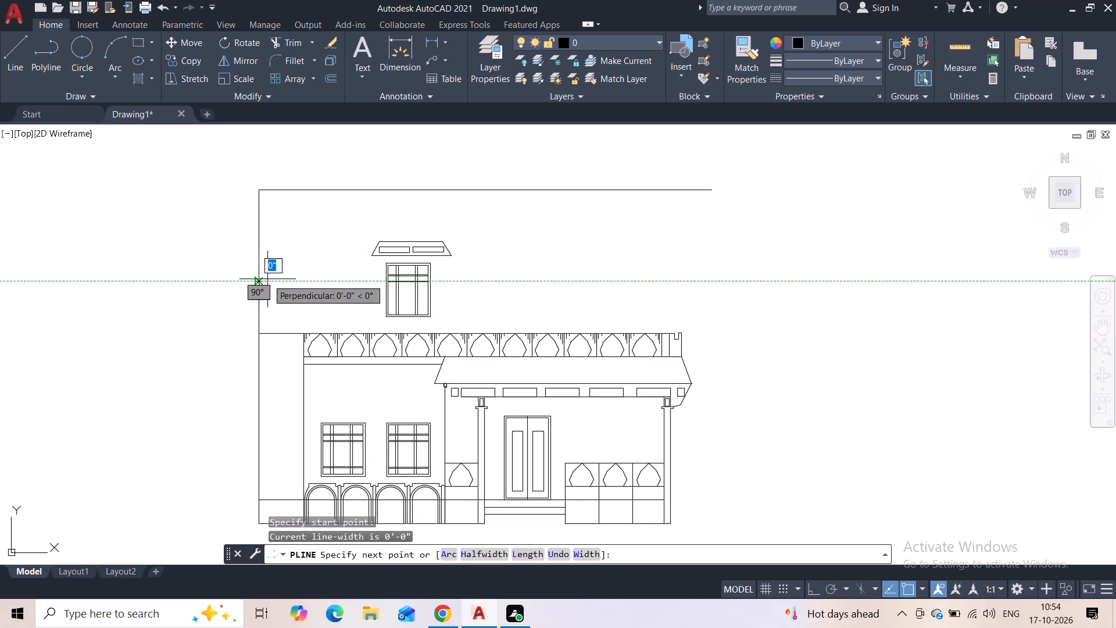
left_click(275, 284)
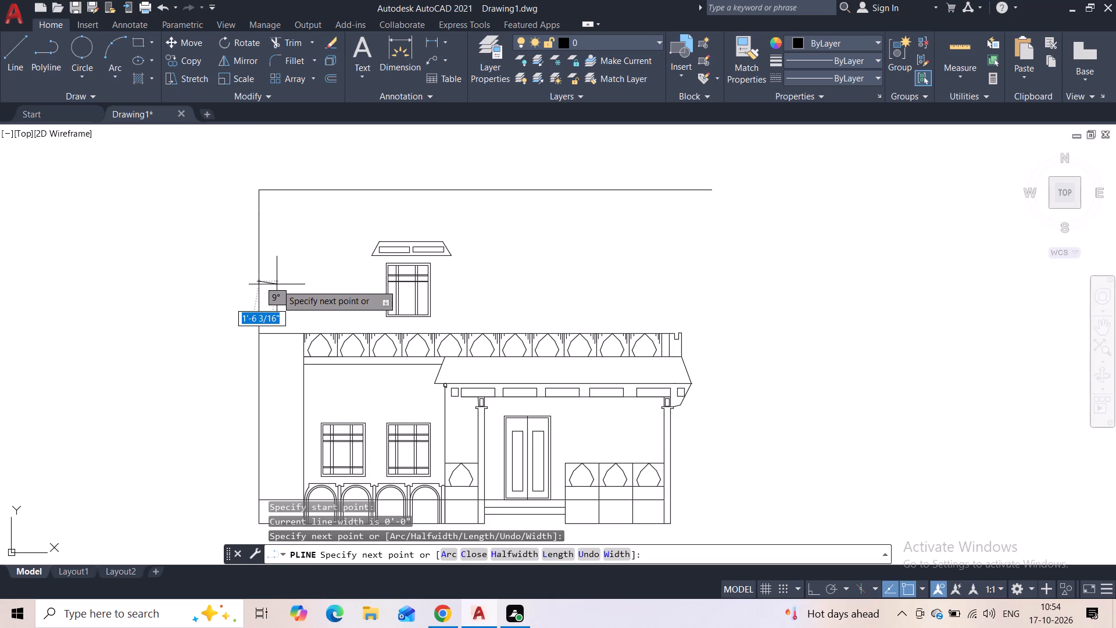
left_click(278, 281)
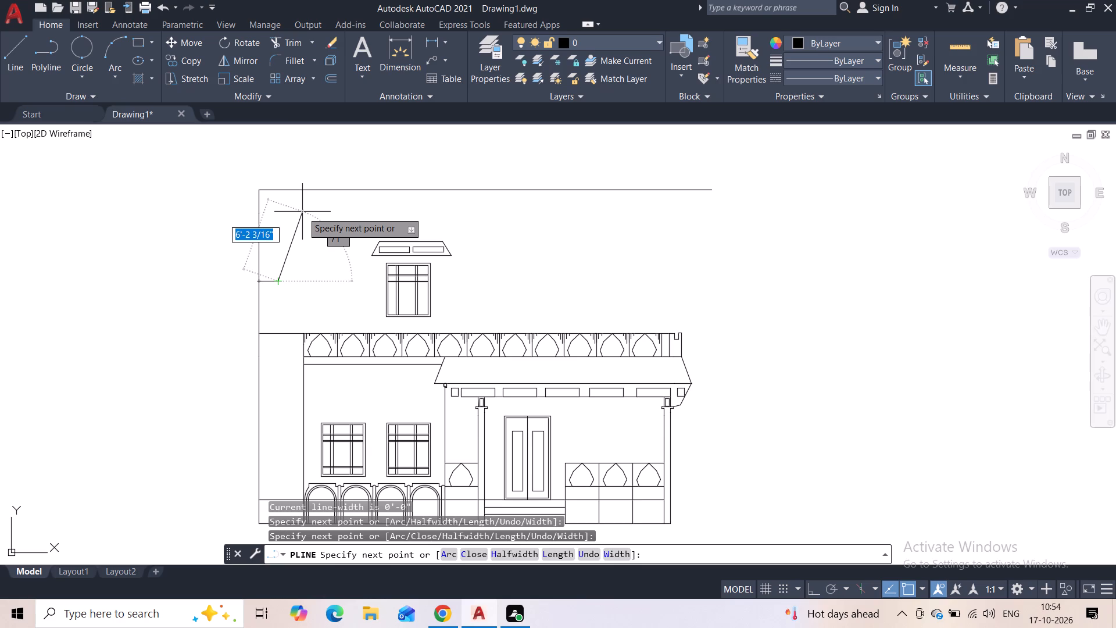
left_click(302, 212)
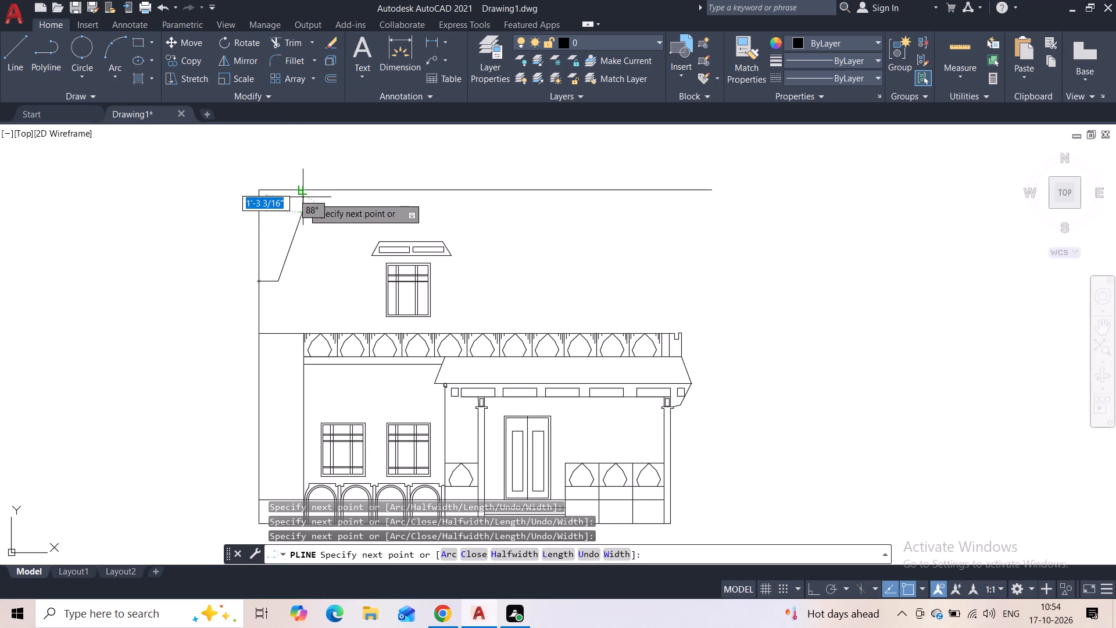
left_click(304, 198)
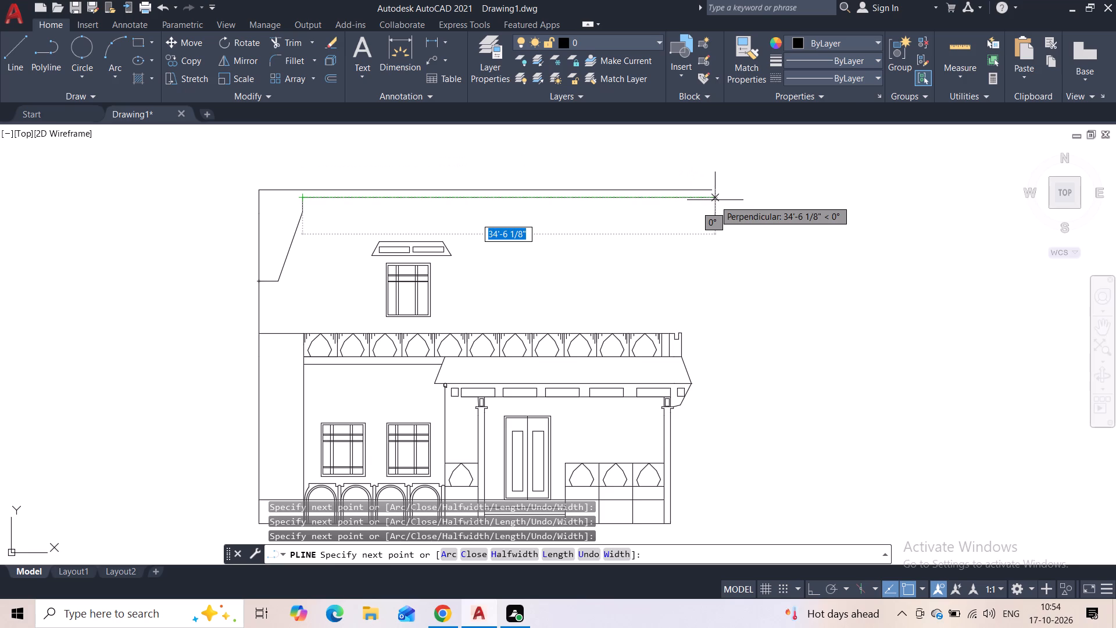
left_click(719, 197)
key("Escape")
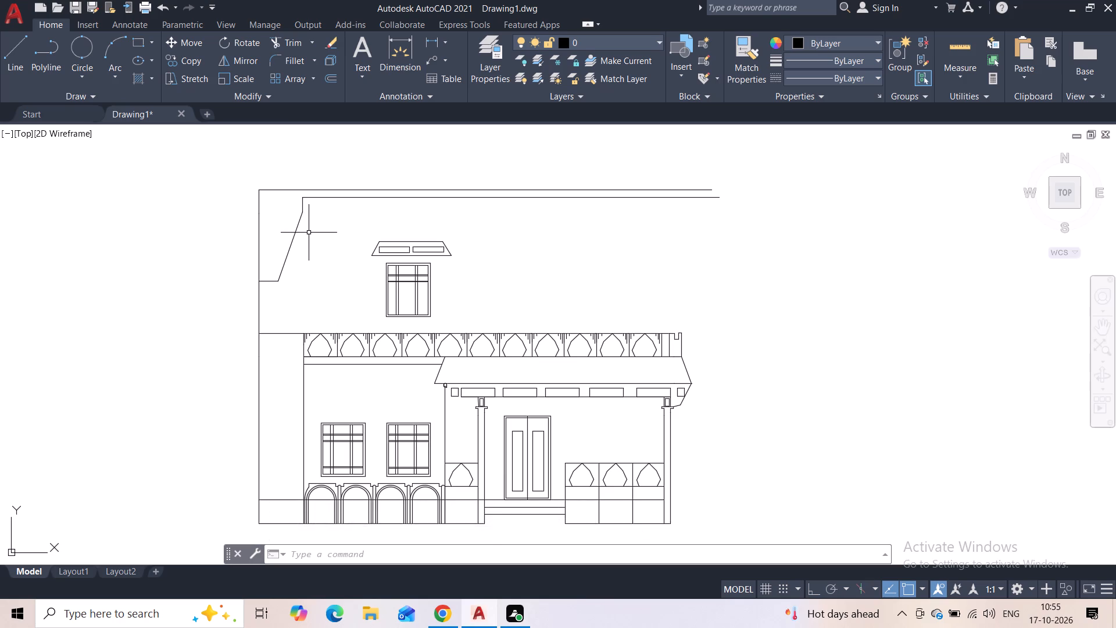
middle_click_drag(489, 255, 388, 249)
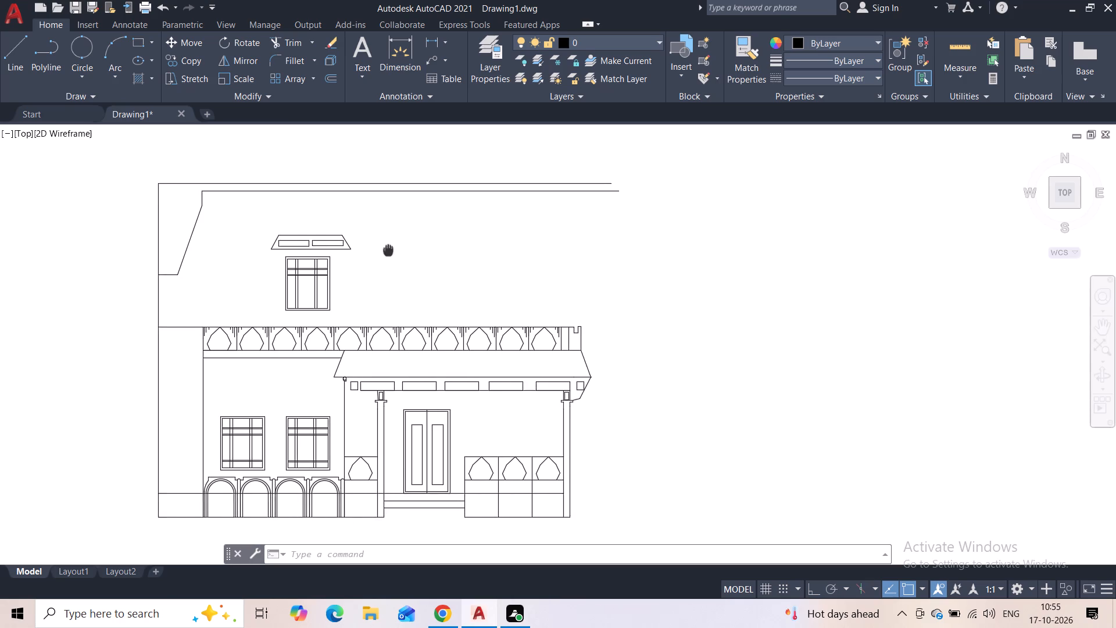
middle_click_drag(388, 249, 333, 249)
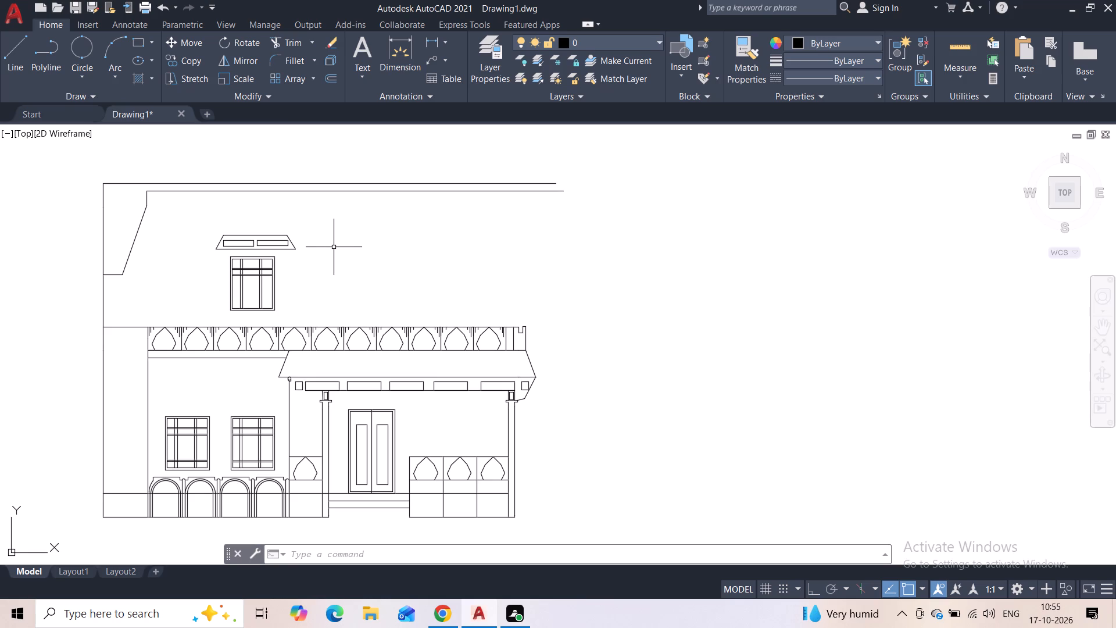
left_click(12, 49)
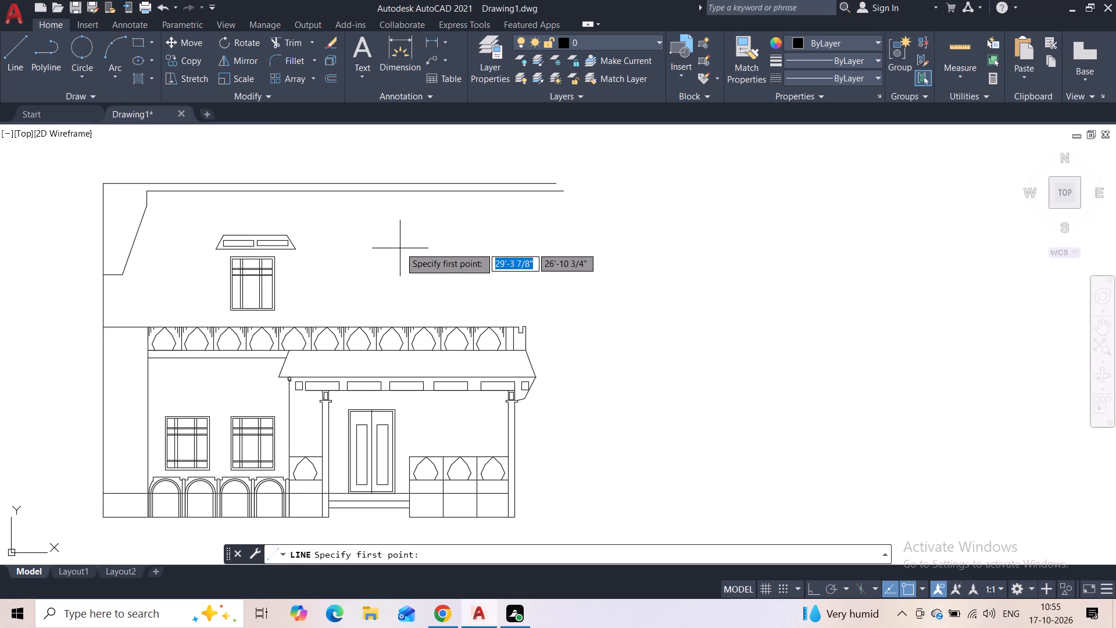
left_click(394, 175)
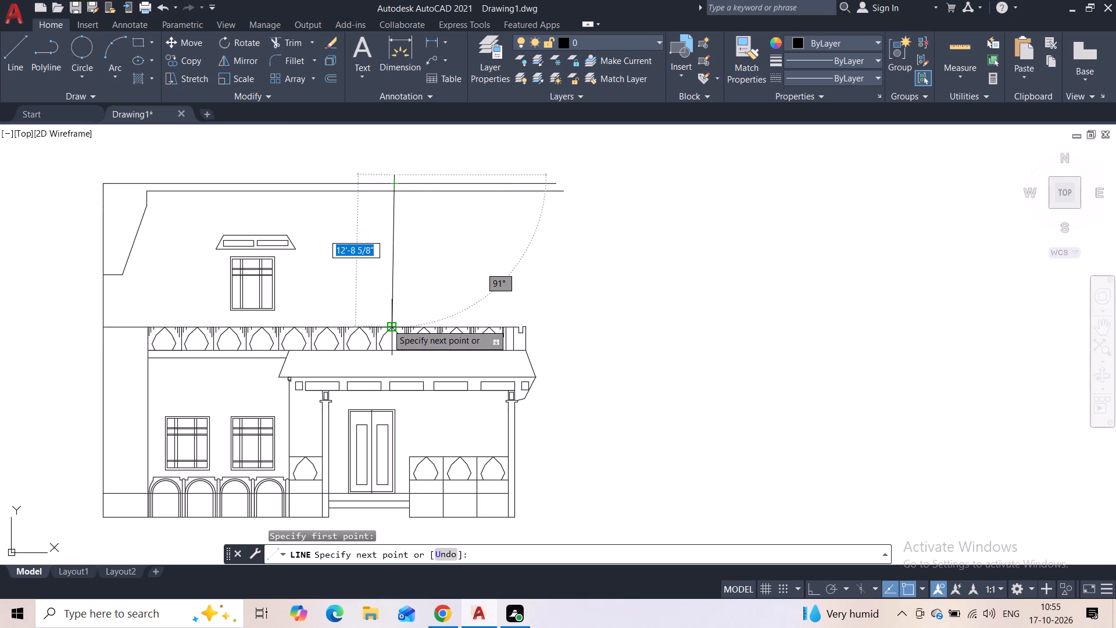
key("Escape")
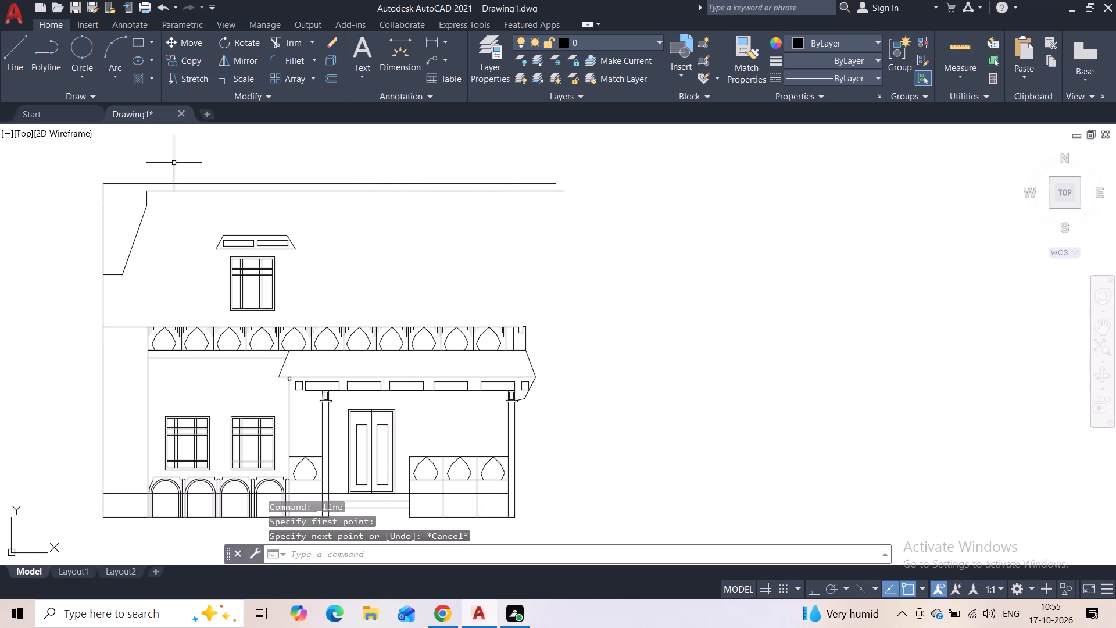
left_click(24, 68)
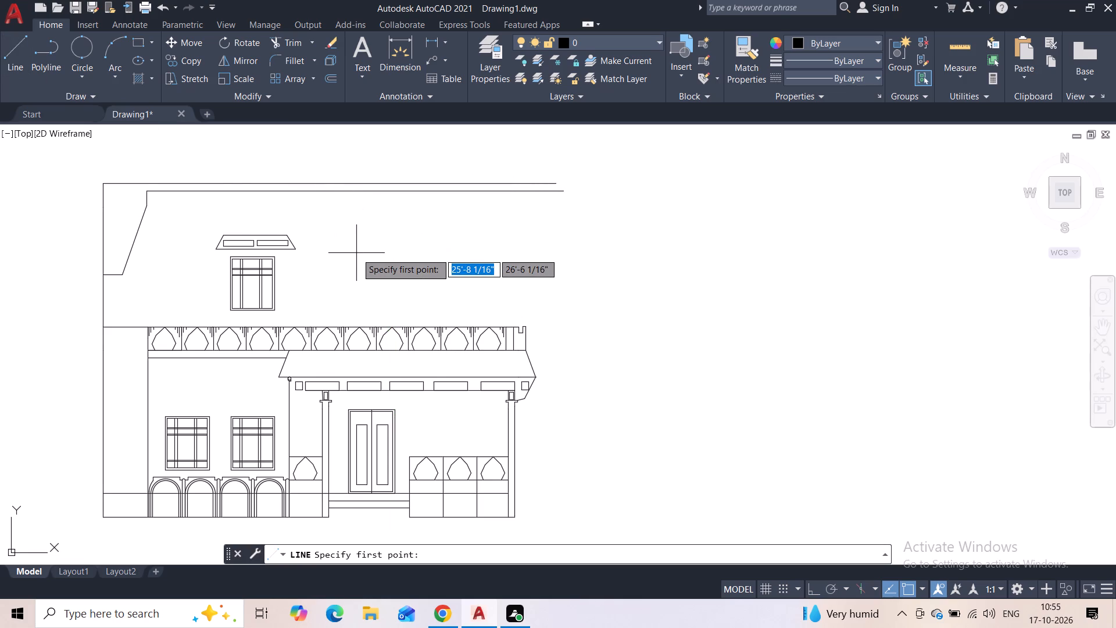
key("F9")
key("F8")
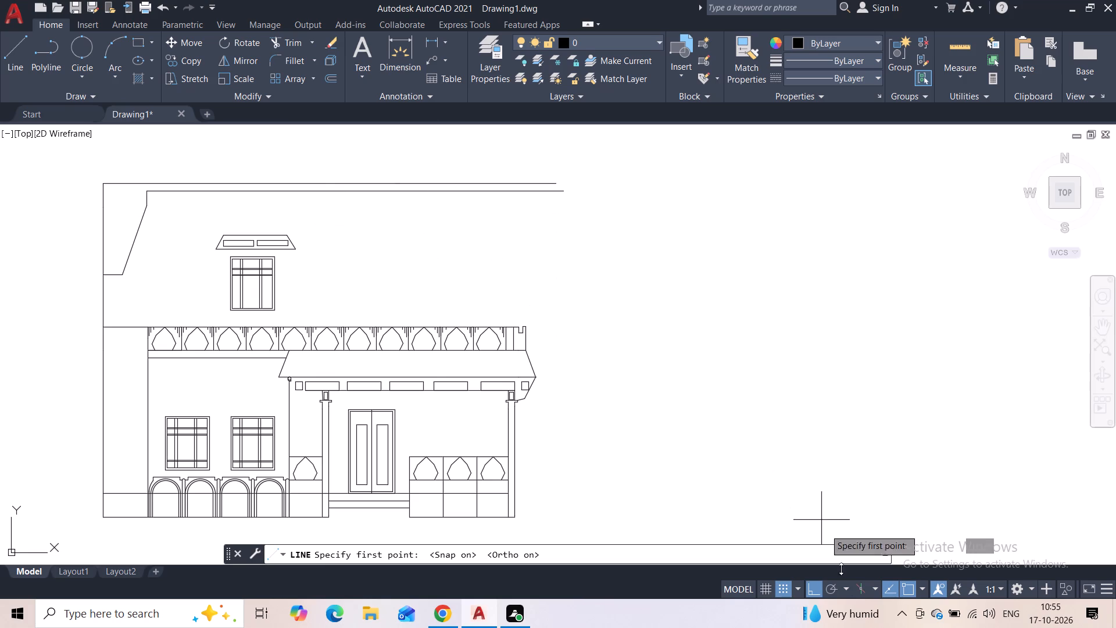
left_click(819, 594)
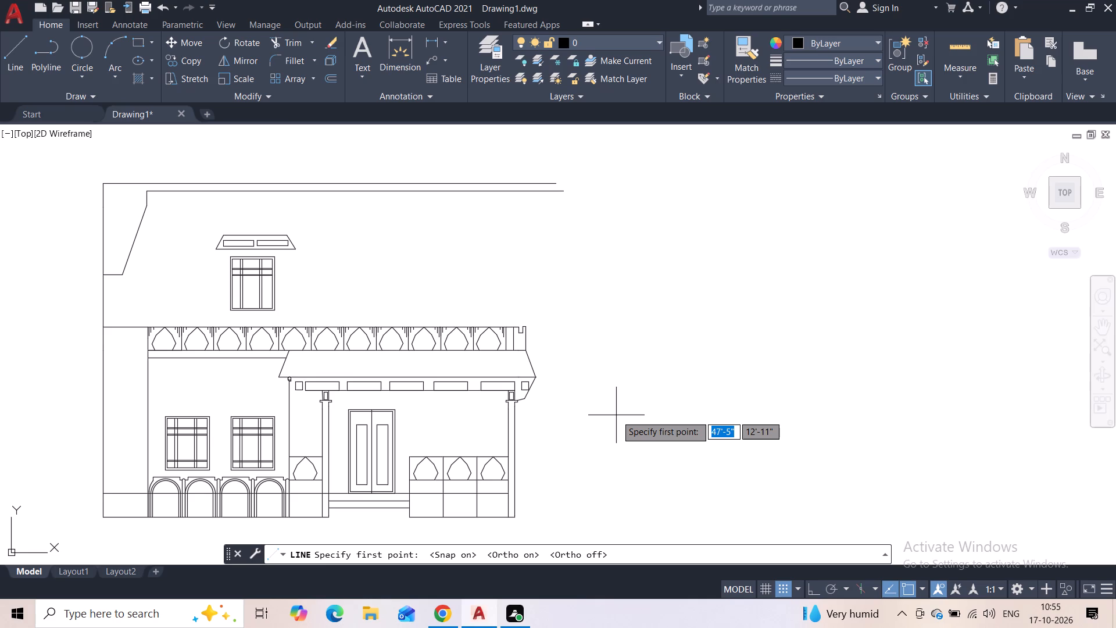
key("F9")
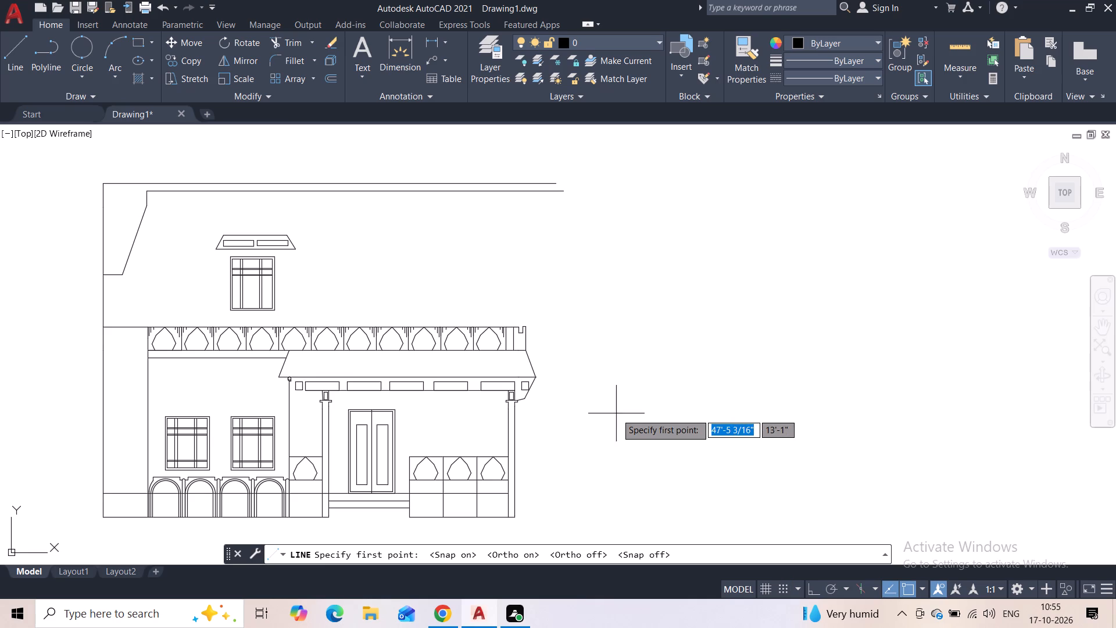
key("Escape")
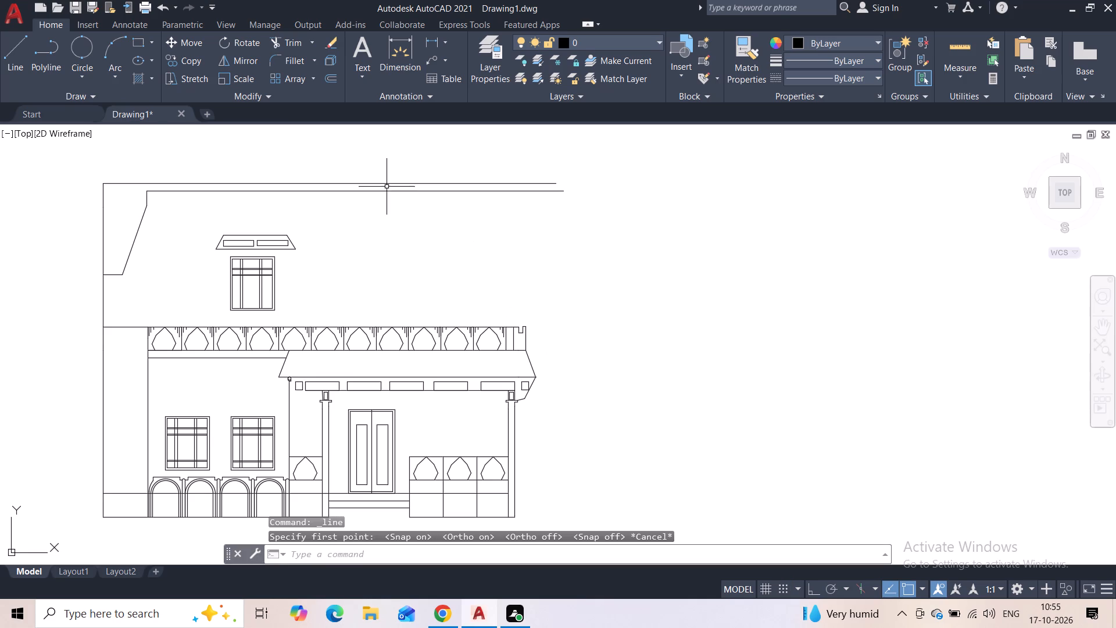
Draw a near-vertical line about 12' long from the upper storey's top line down to the arch parapet, beyond the hooded window.
left_click(7, 60)
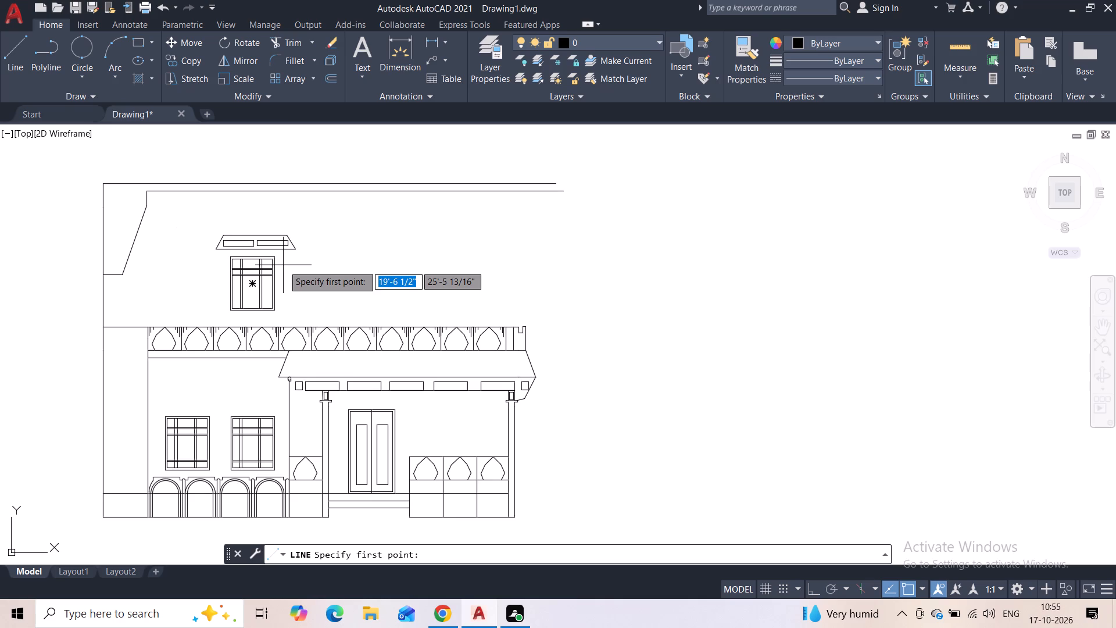
left_click(338, 185)
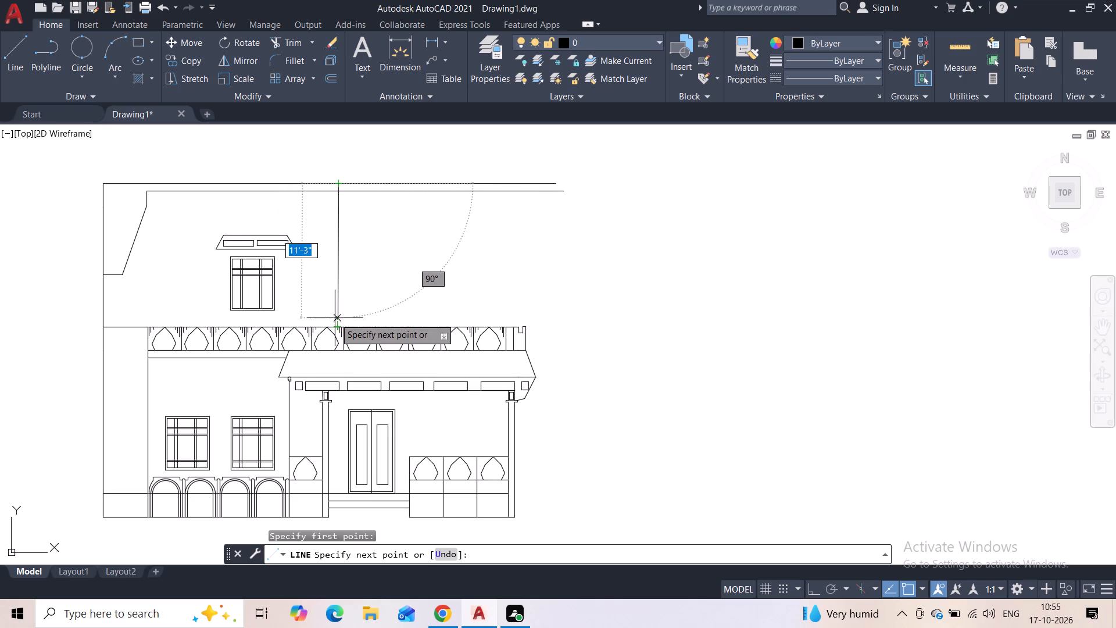
key("F8")
scroll(341, 321, "up", 3)
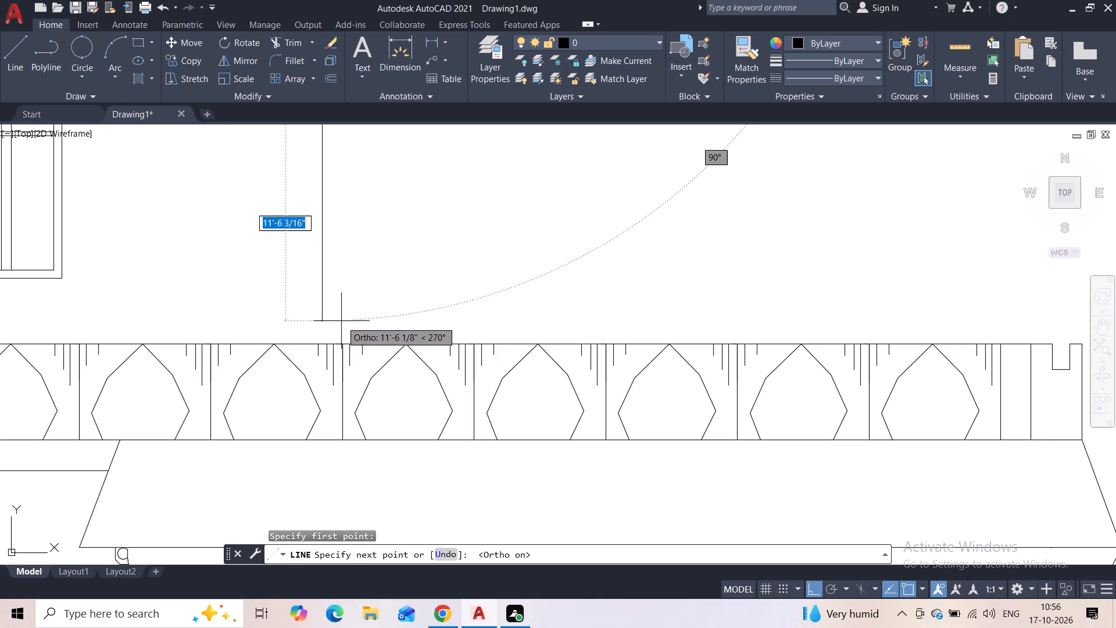
left_click(320, 340)
key("Escape")
scroll(348, 255, "down", 4)
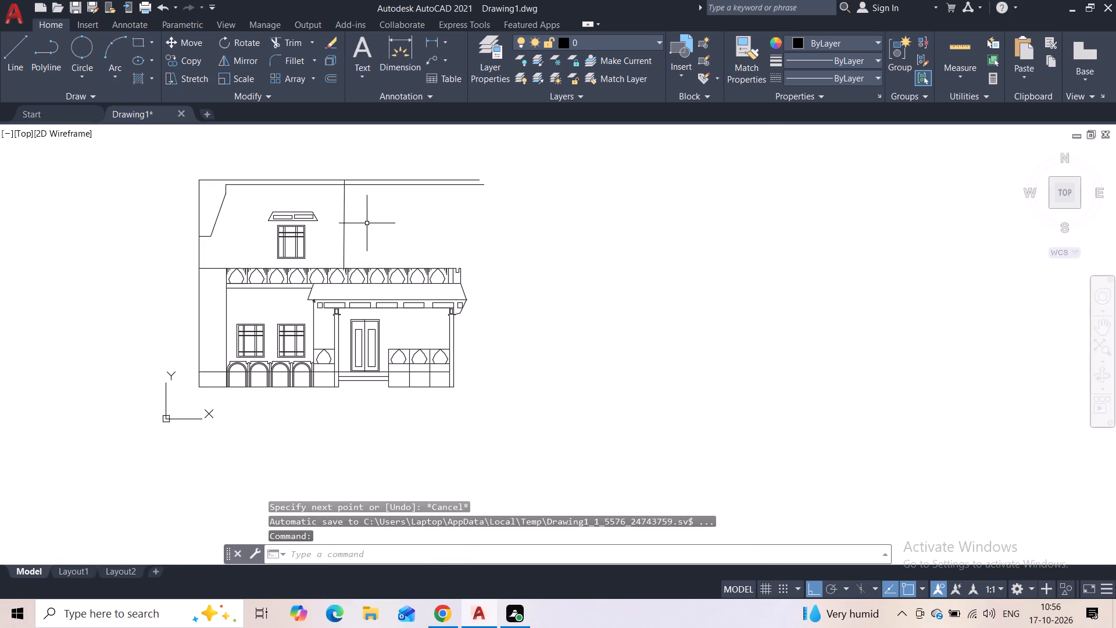
Move the new upper-storey vertical line a short distance horizontally toward the hooded window.
scroll(352, 225, "up", 1)
middle_click_drag(352, 225, 362, 272)
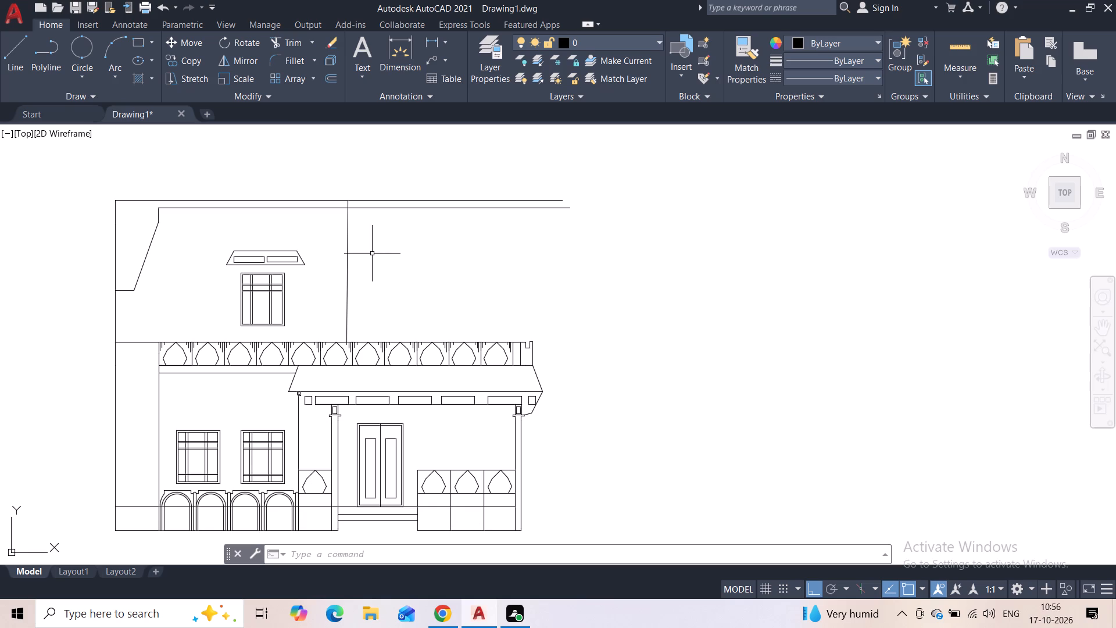
left_click(373, 253)
left_click(339, 266)
scroll(325, 194, "up", 4)
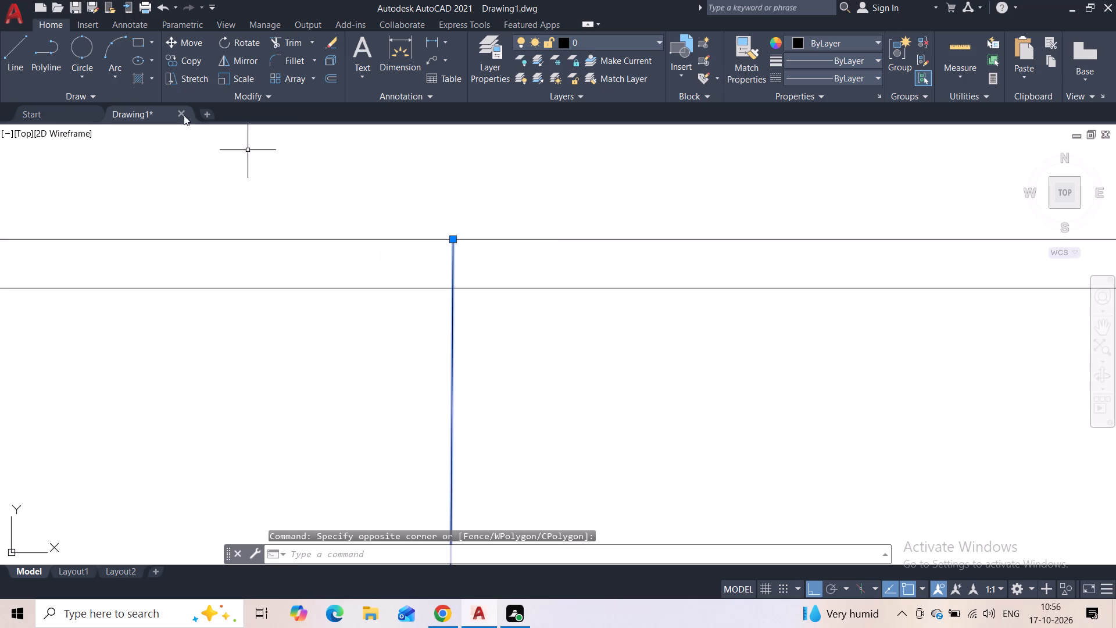
left_click(181, 38)
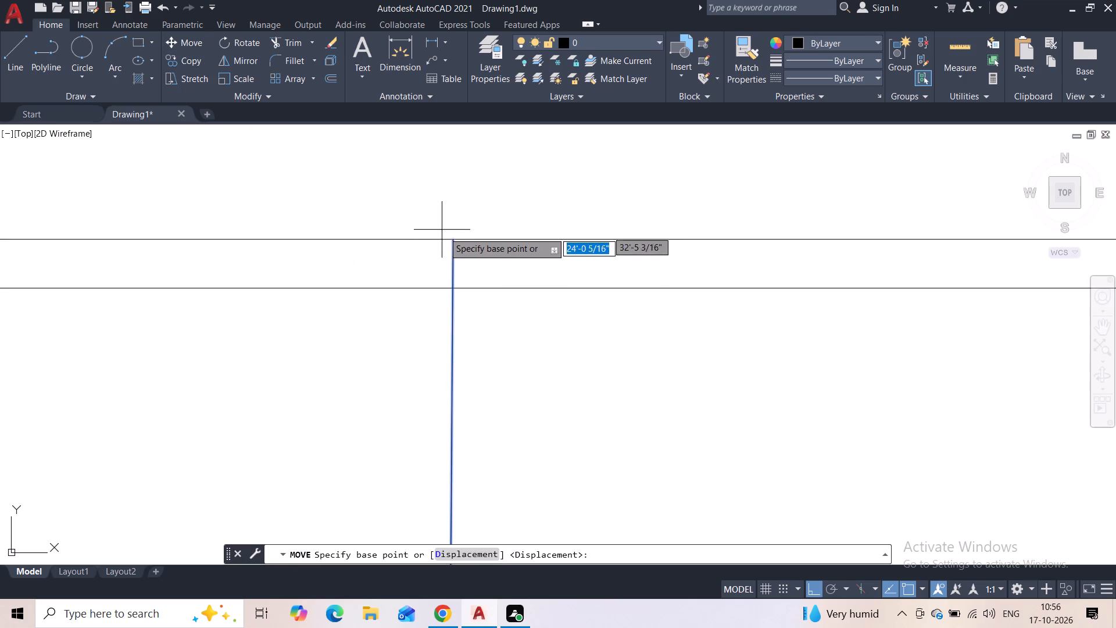
left_click(448, 240)
left_click(387, 241)
scroll(419, 202, "down", 3)
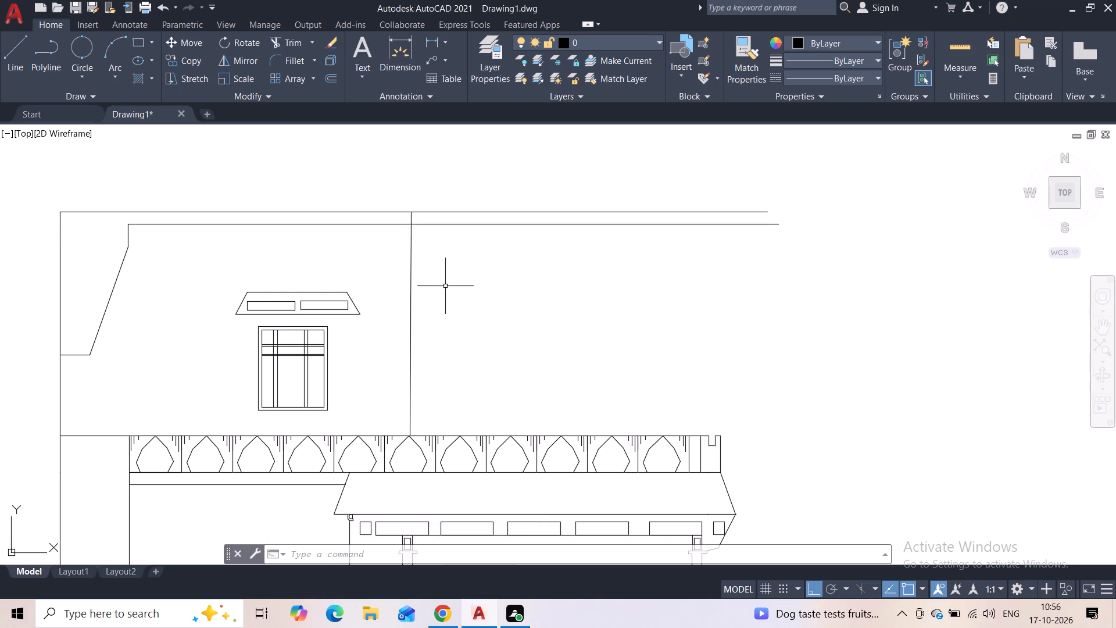
Copy the porch's double door straight up onto the top line of the arch parapet.
middle_click_drag(449, 324, 349, 172)
scroll(352, 177, "down", 1)
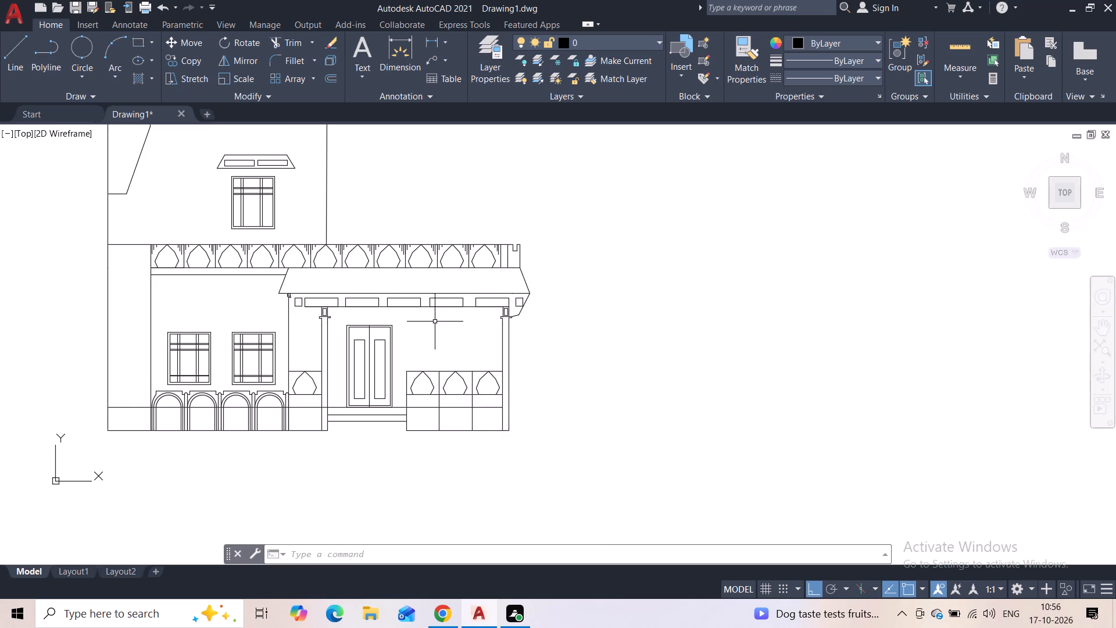
left_click(406, 333)
left_click(340, 356)
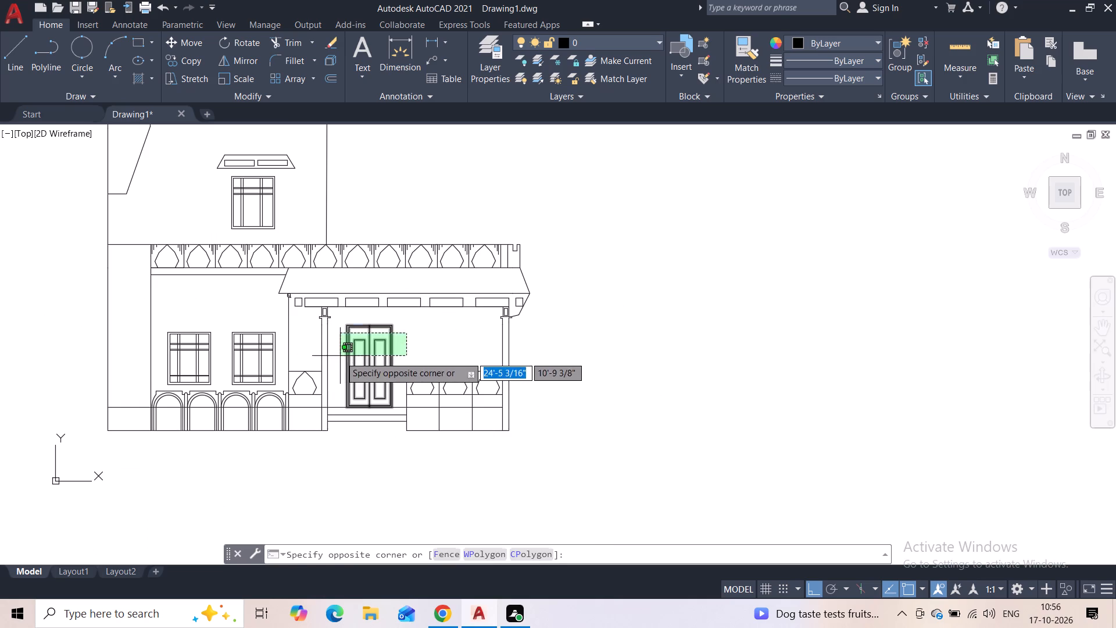
left_click(196, 63)
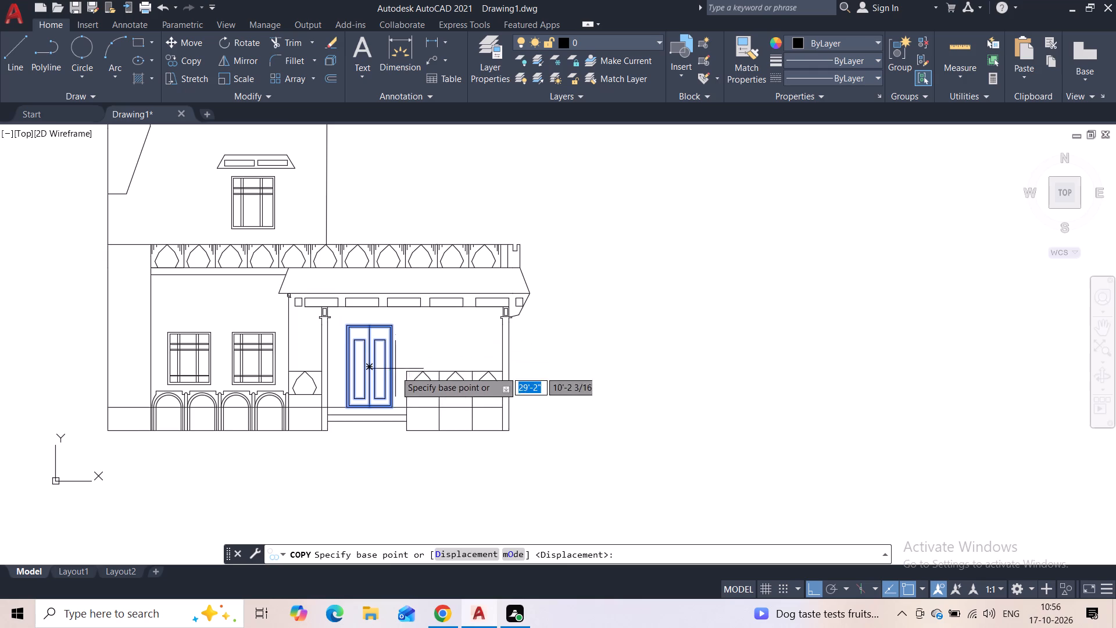
scroll(394, 399, "up", 3)
left_click(377, 425)
middle_click_drag(373, 315, 377, 366)
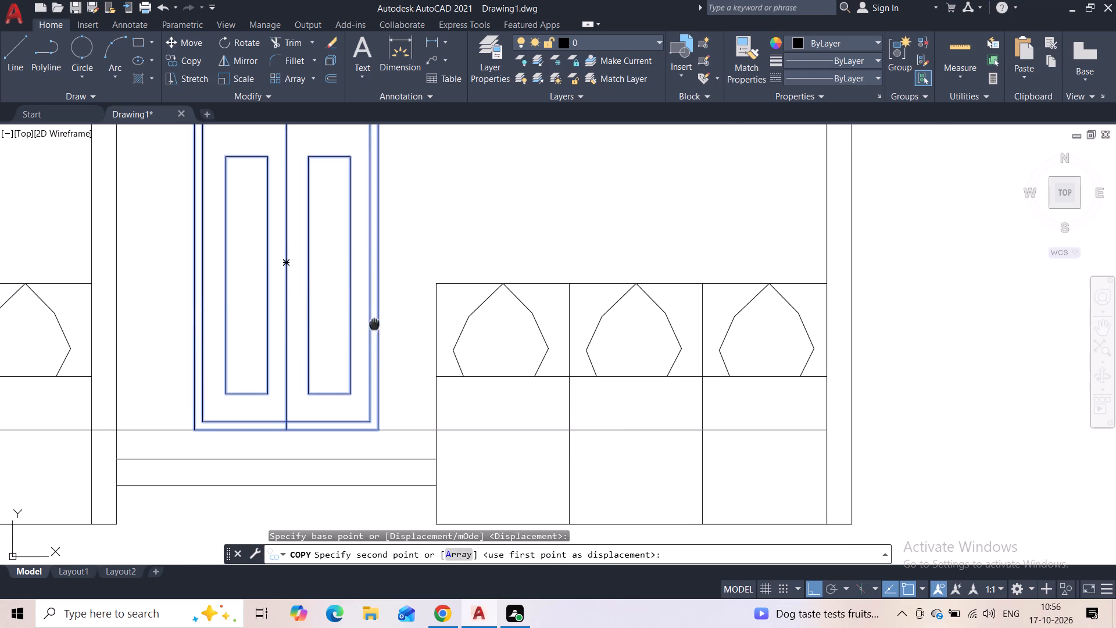
middle_click_drag(377, 366, 381, 540)
scroll(373, 320, "down", 2)
middle_click_drag(359, 245, 355, 356)
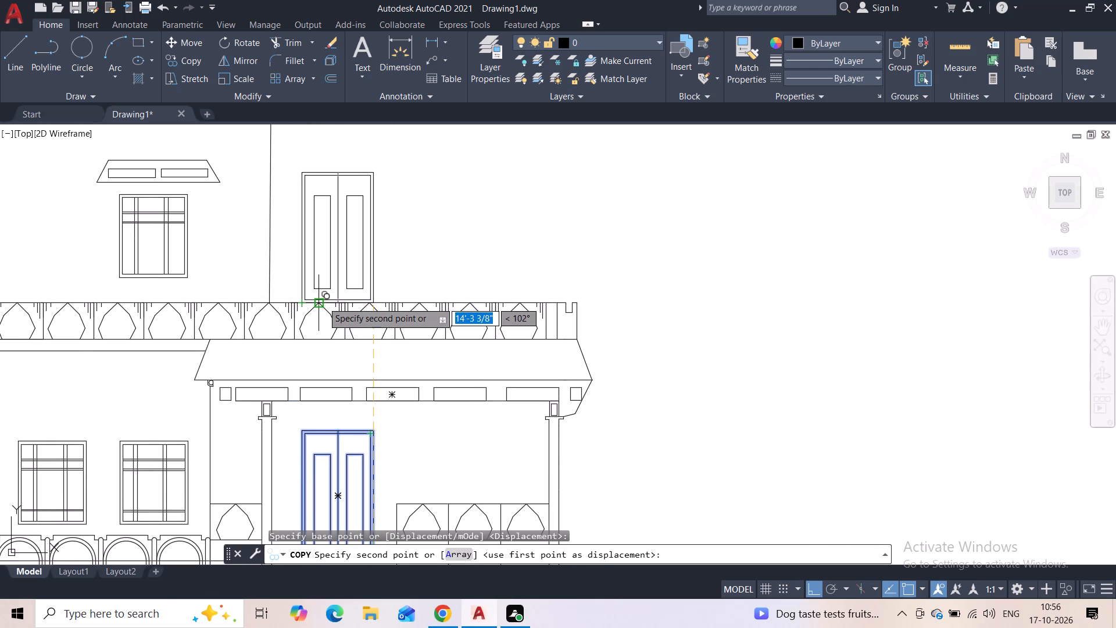
scroll(323, 302, "up", 3)
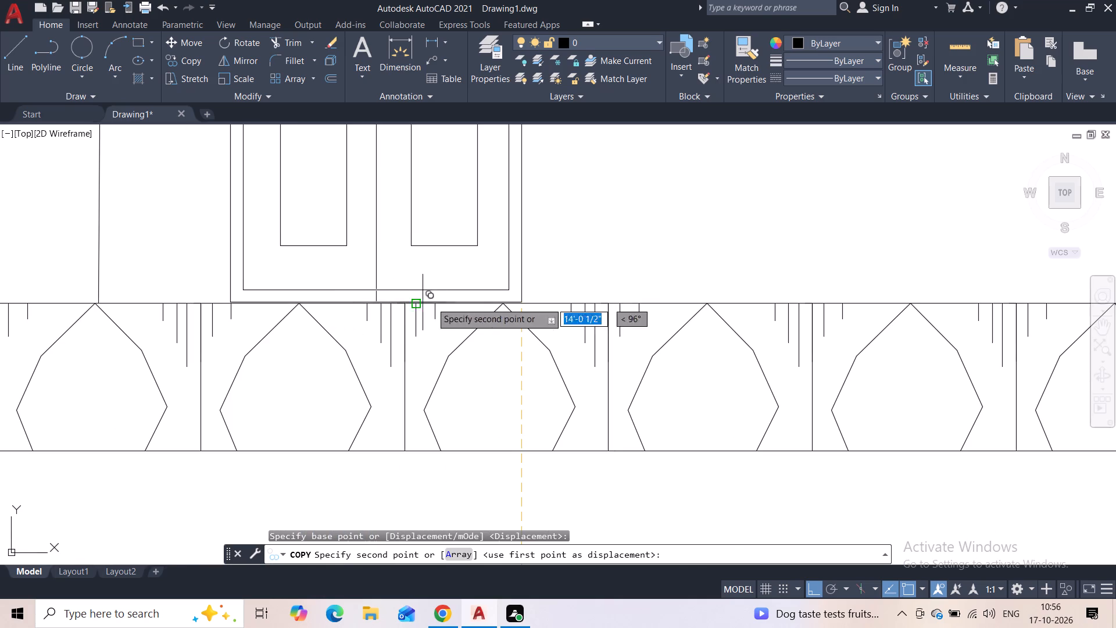
left_click(517, 301)
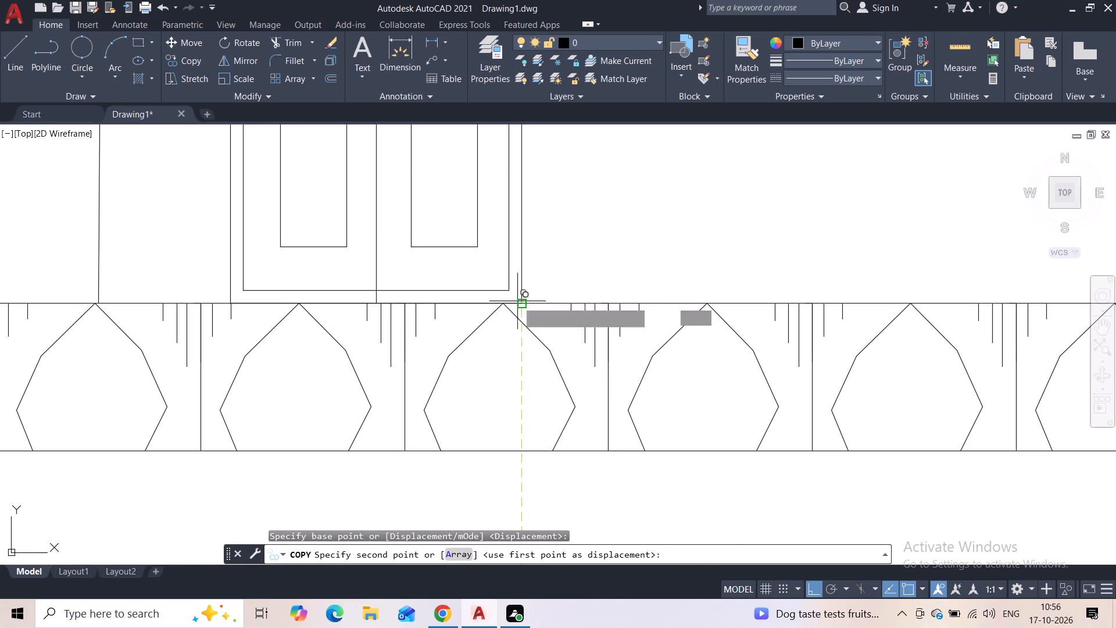
key("Escape")
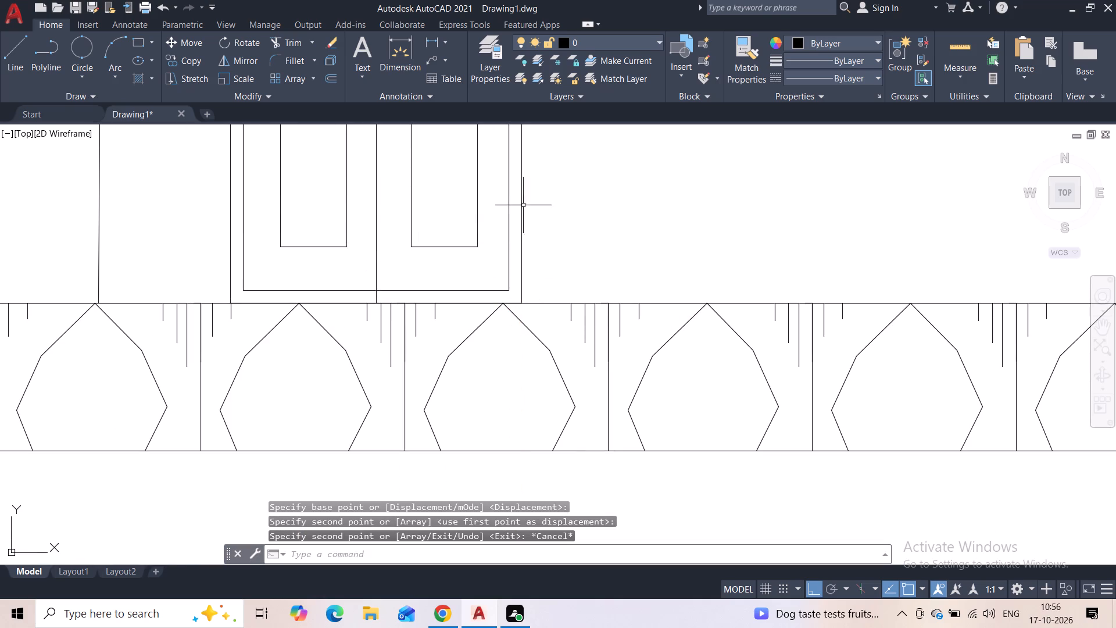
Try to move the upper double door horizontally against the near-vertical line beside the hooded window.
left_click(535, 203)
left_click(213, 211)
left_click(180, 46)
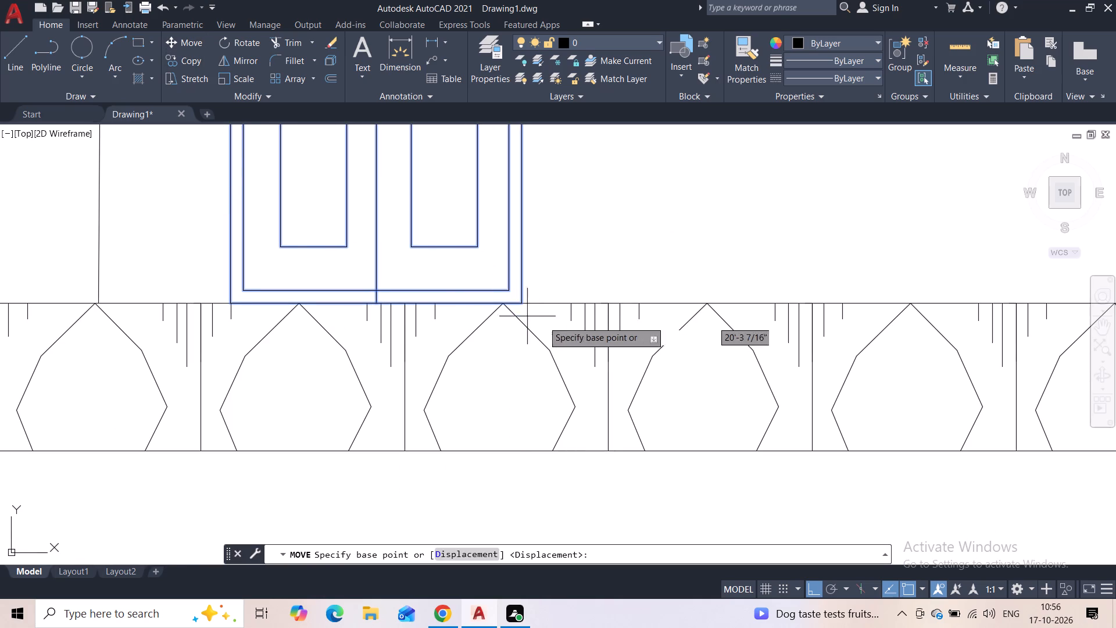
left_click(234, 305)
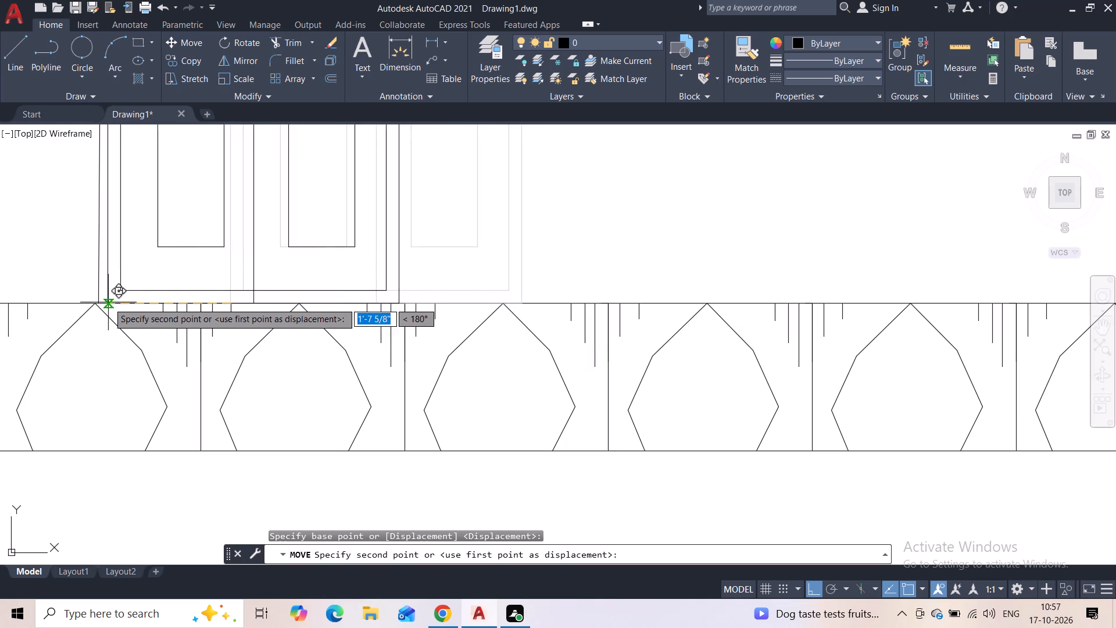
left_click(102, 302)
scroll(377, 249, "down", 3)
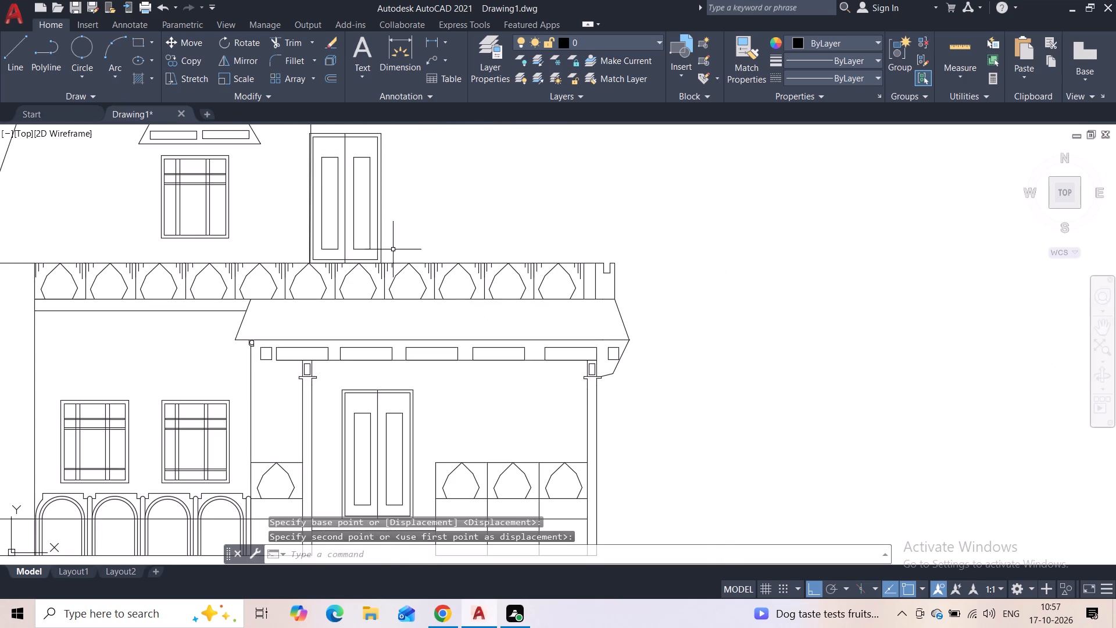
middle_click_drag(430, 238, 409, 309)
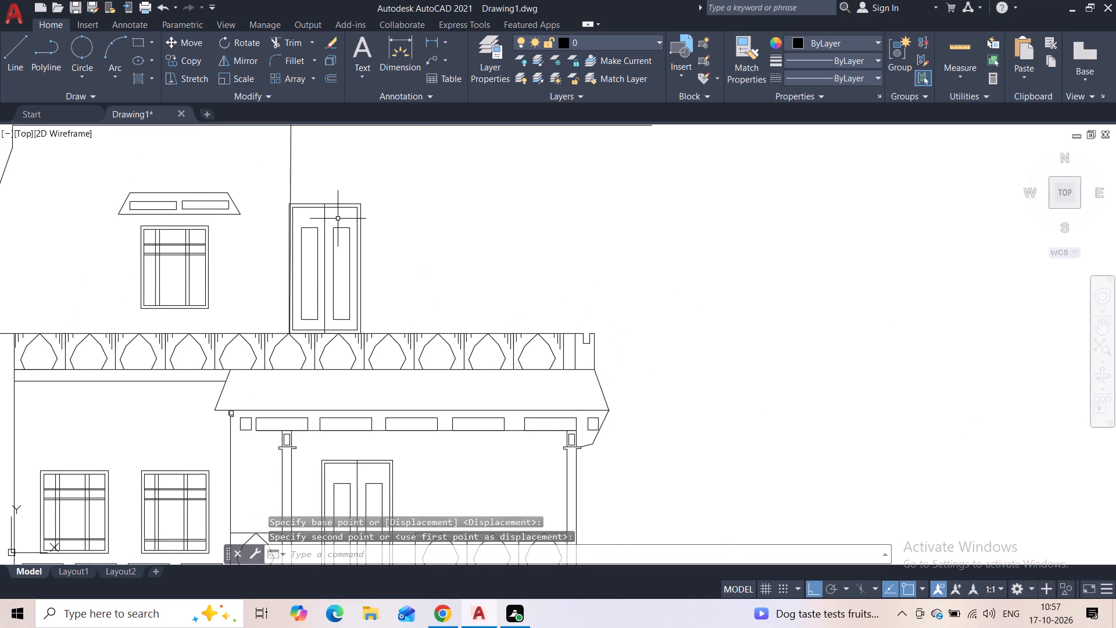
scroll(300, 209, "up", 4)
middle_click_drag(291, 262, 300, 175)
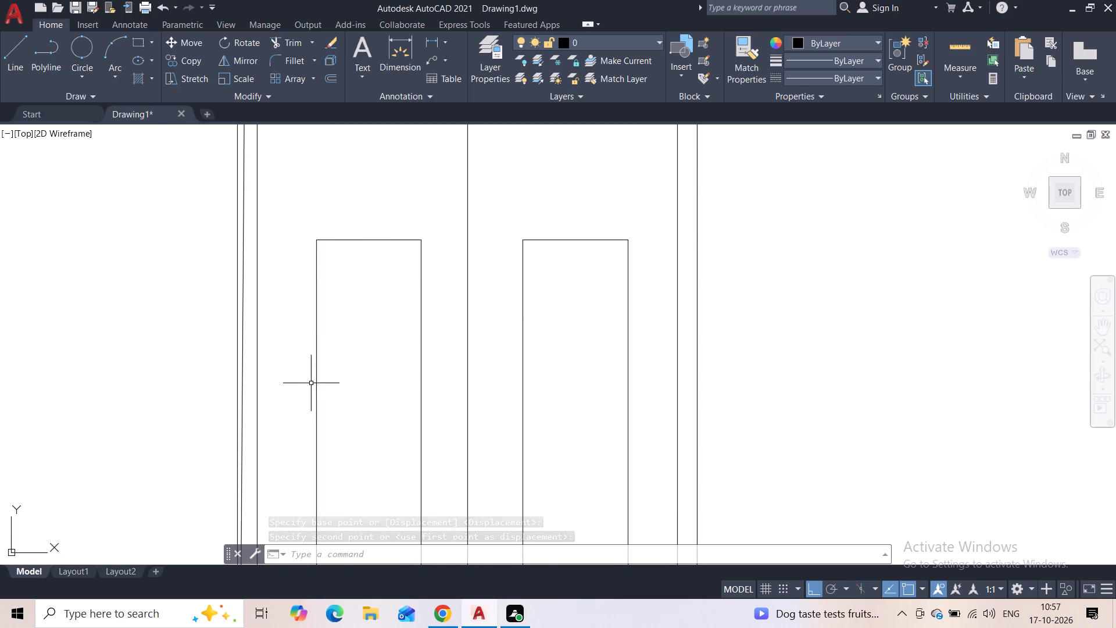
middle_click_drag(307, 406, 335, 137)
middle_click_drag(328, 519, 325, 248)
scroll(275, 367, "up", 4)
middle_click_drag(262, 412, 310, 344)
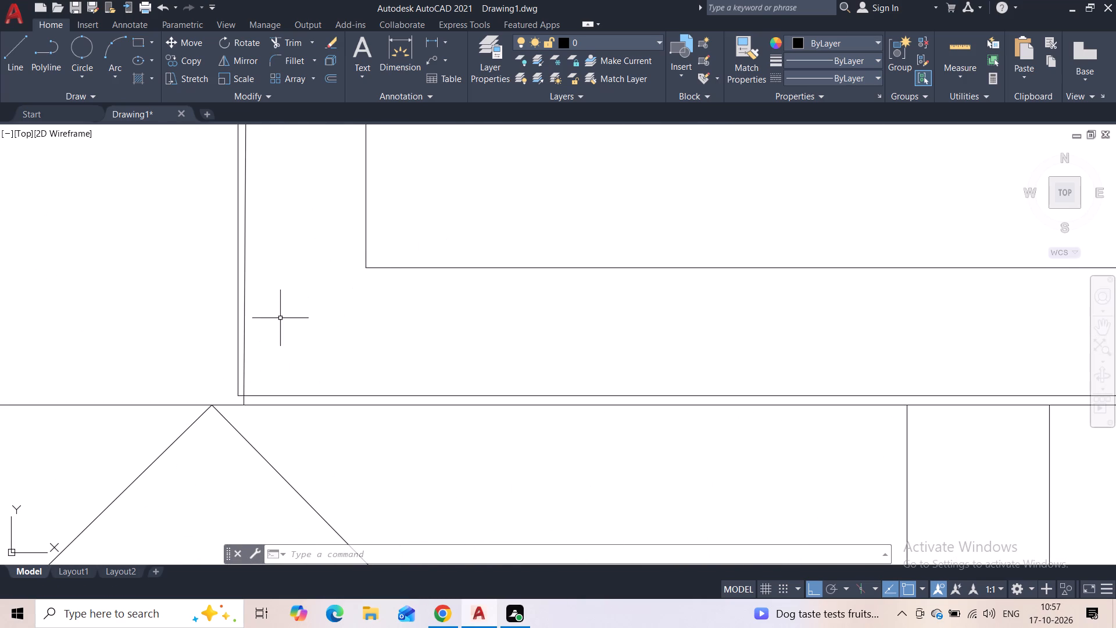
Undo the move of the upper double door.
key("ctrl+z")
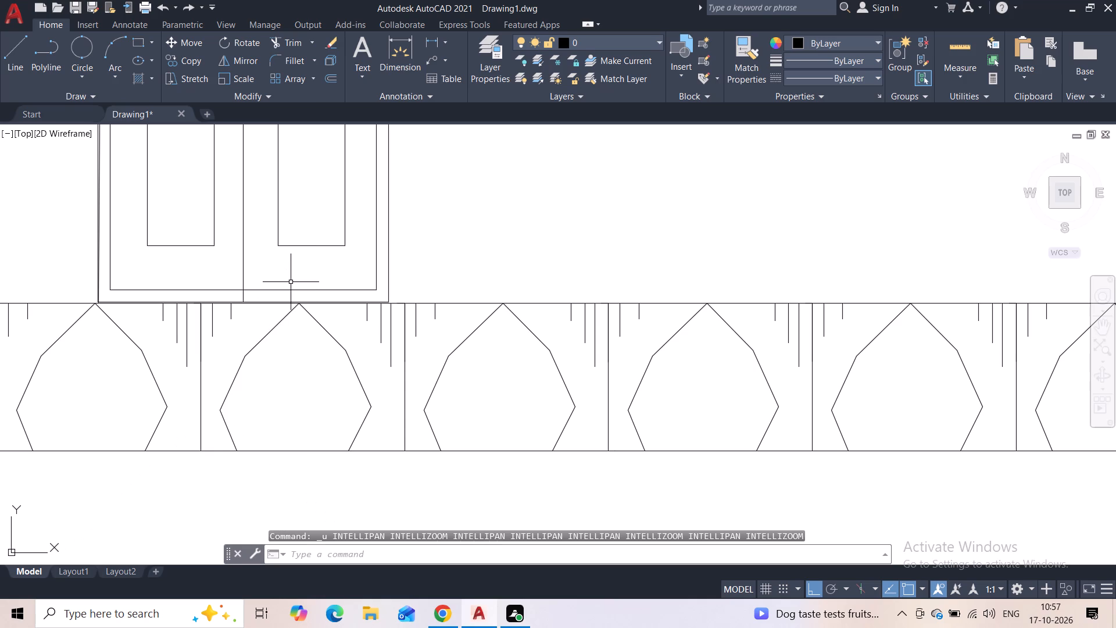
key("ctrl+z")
Move the upper double door horizontally by its lower outer corner to just beside the near-vertical line's foot, keeping it on the parapet top.
left_click_drag(643, 231, 638, 231)
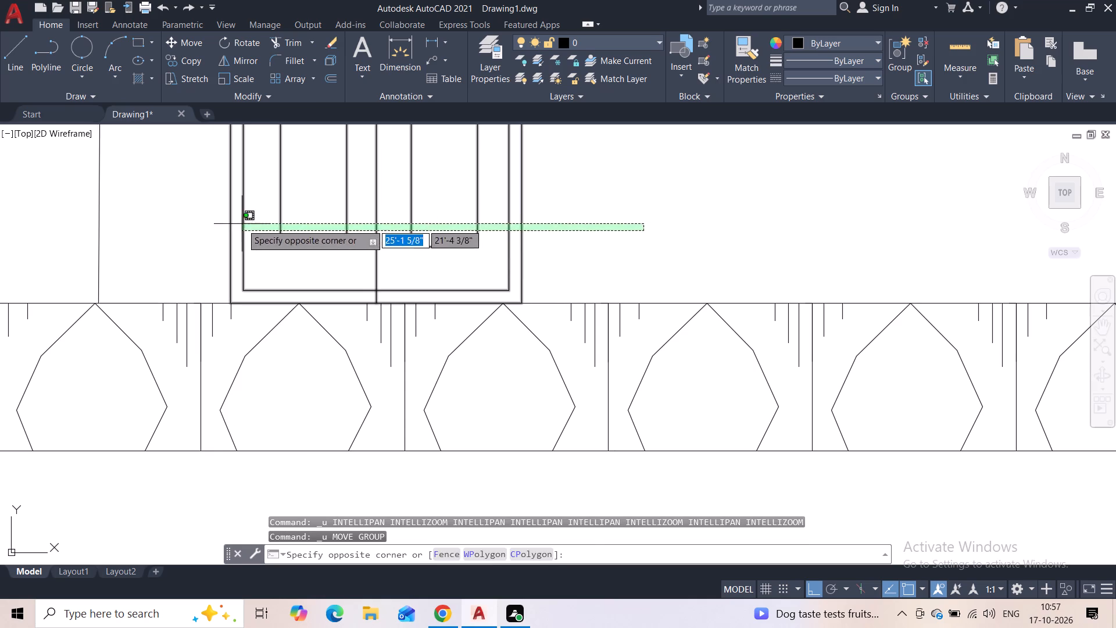
left_click(242, 224)
left_click(184, 48)
scroll(237, 290, "up", 2)
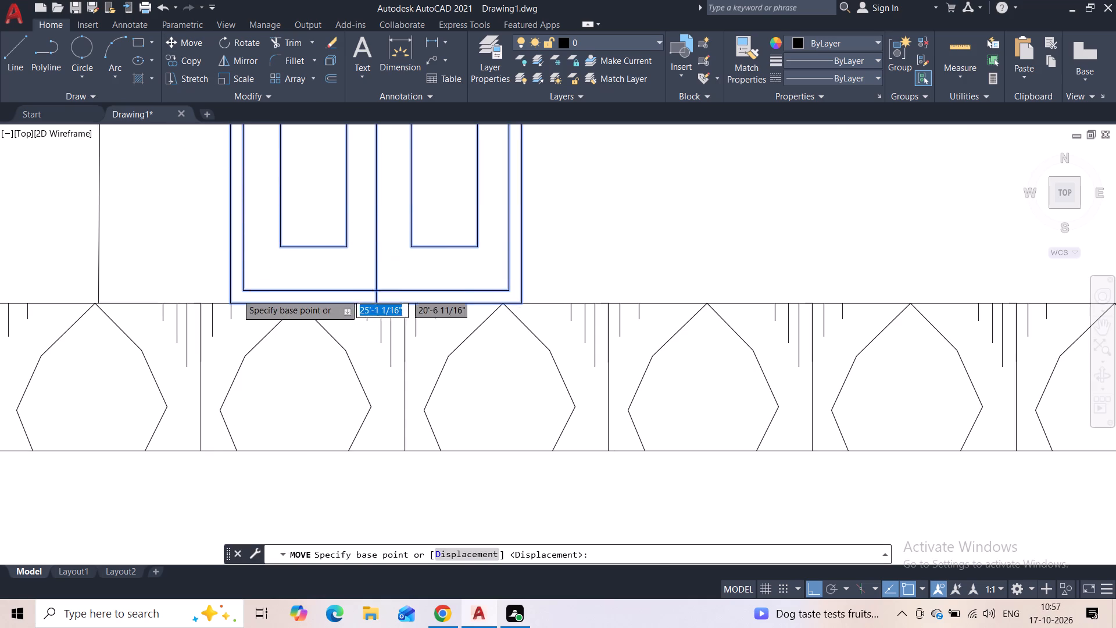
scroll(223, 316, "up", 3)
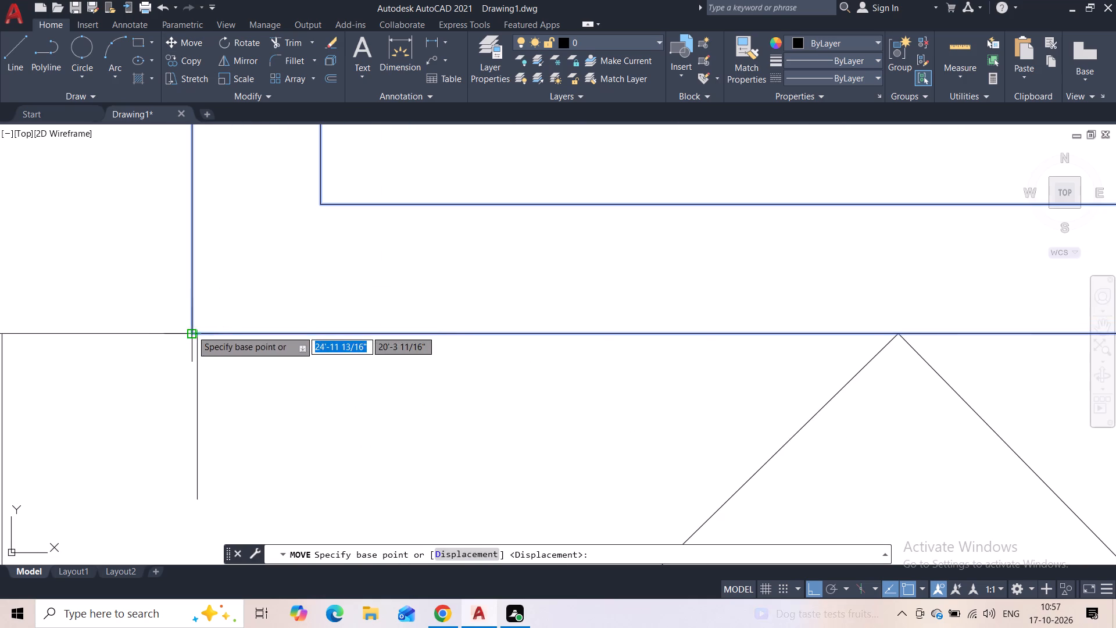
left_click(192, 330)
middle_click_drag(137, 286, 489, 266)
scroll(137, 295, "down", 3)
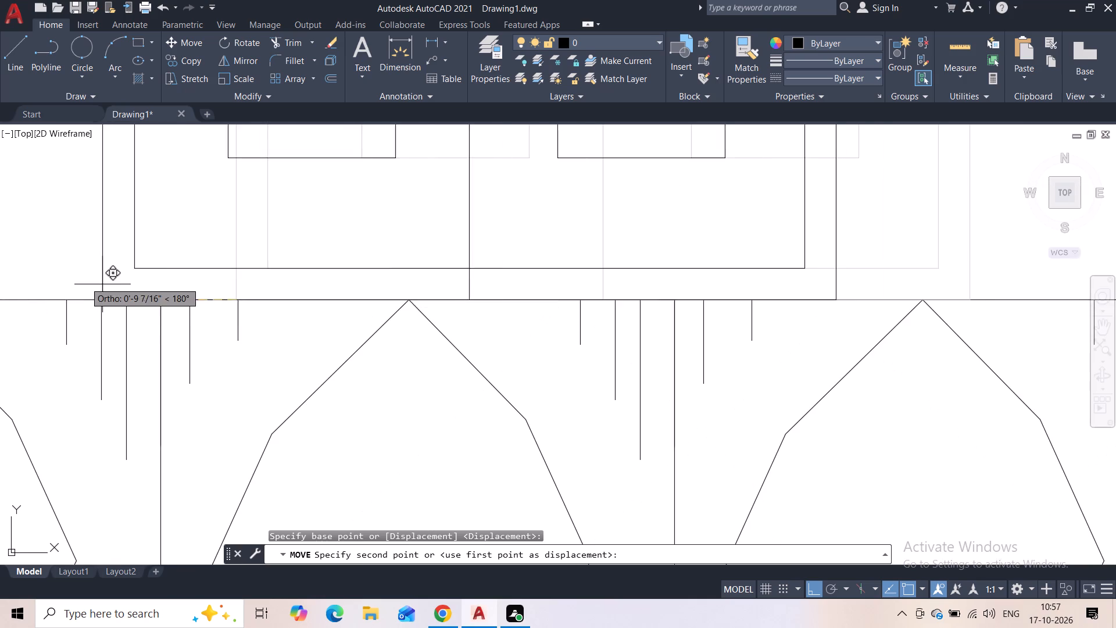
middle_click_drag(82, 282, 445, 259)
scroll(281, 277, "up", 3)
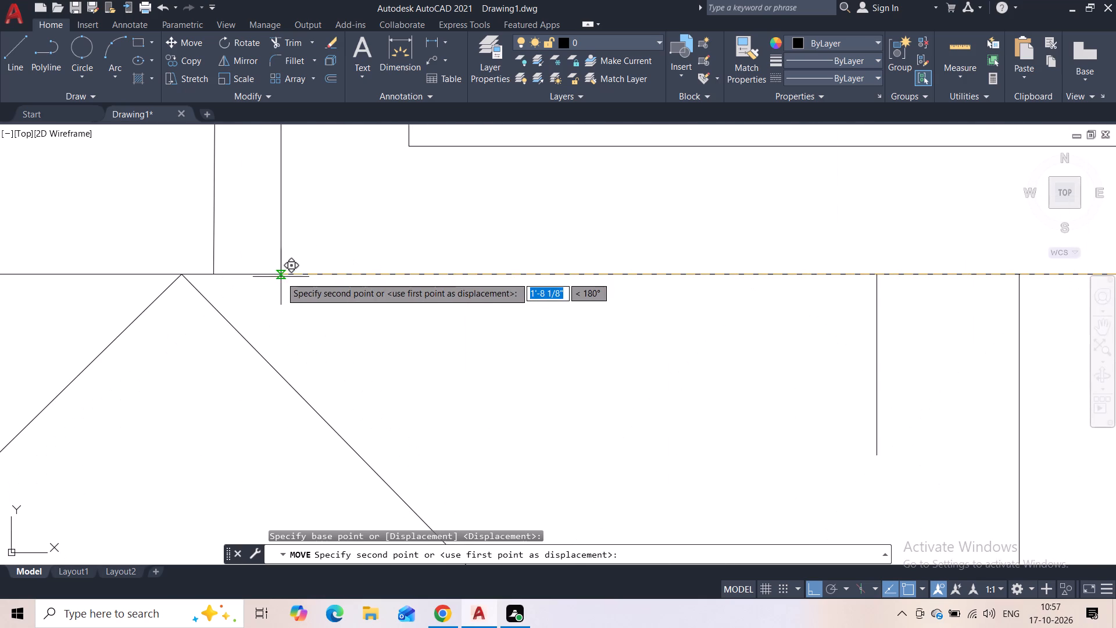
left_click(224, 274)
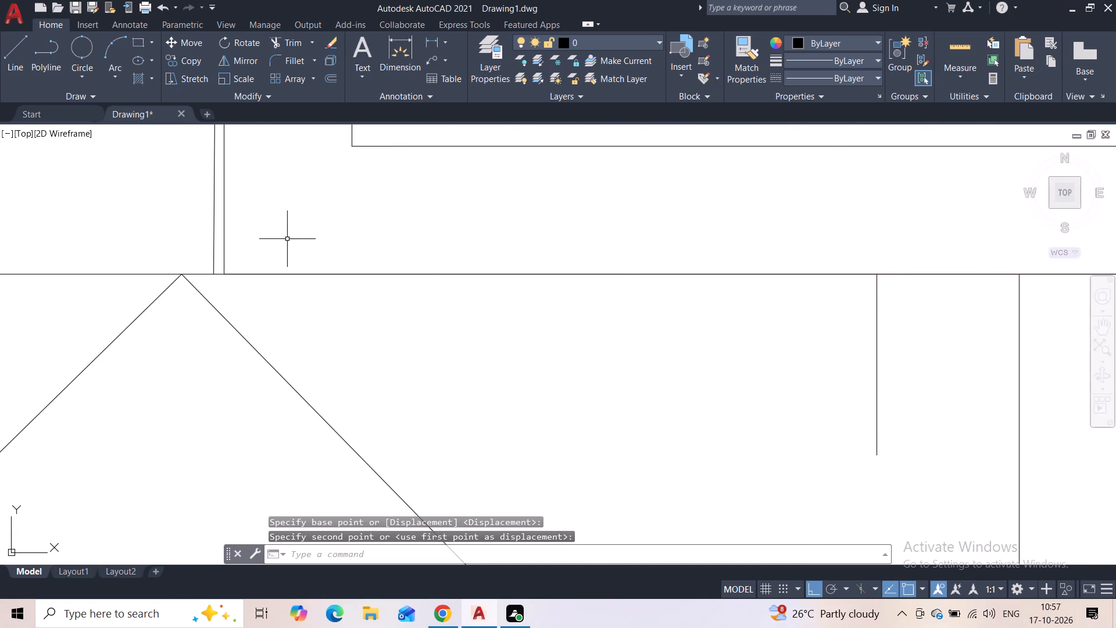
Delete the near-vertical line running past the upper double door's outer edge.
scroll(287, 239, "down", 5)
scroll(334, 233, "down", 3)
middle_click_drag(441, 201, 435, 296)
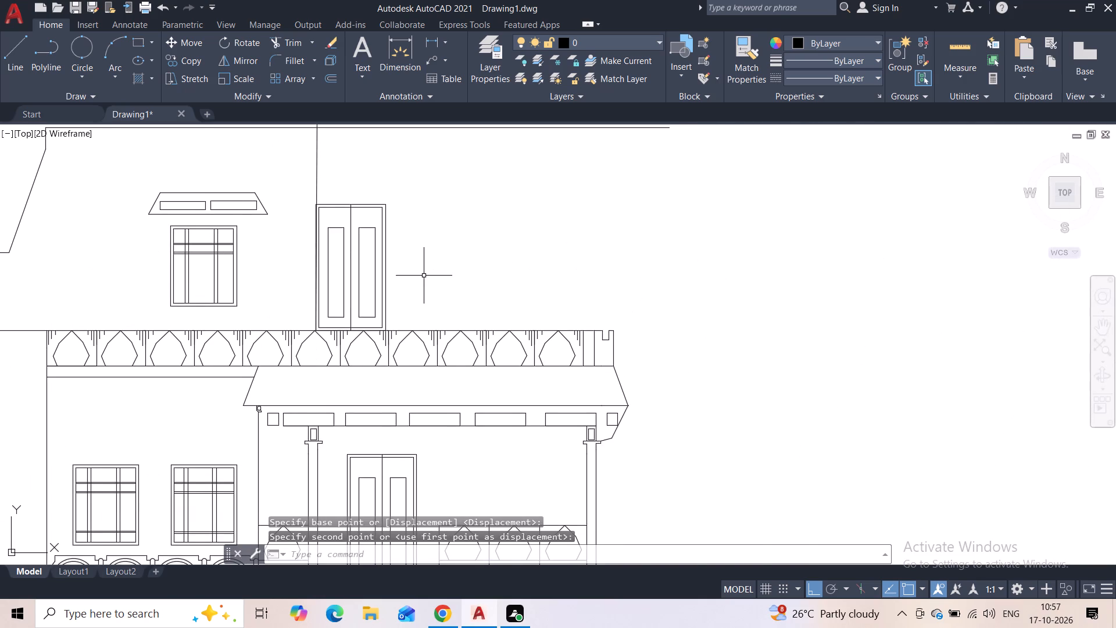
scroll(330, 199, "up", 4)
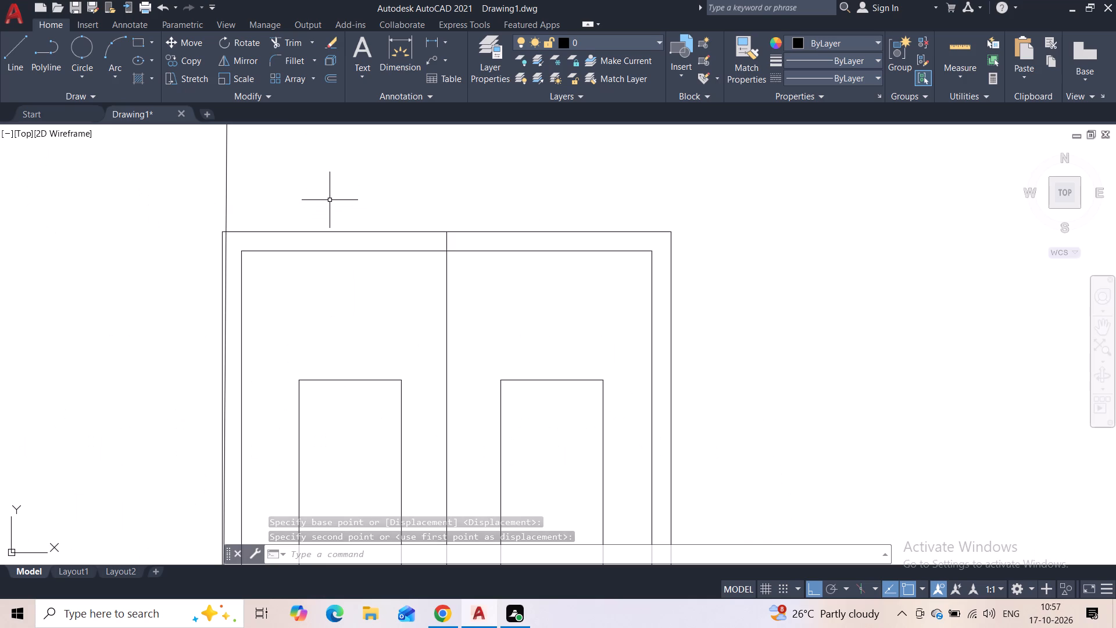
scroll(294, 211, "up", 2)
scroll(258, 220, "down", 2)
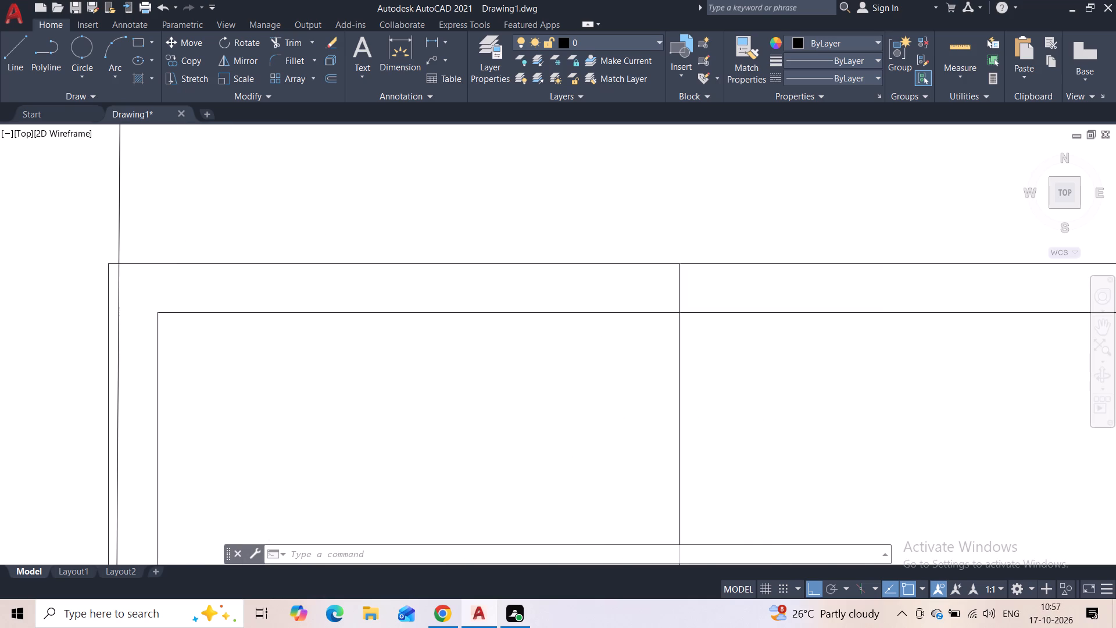
scroll(258, 220, "down", 3)
left_click(253, 193)
left_click(236, 205)
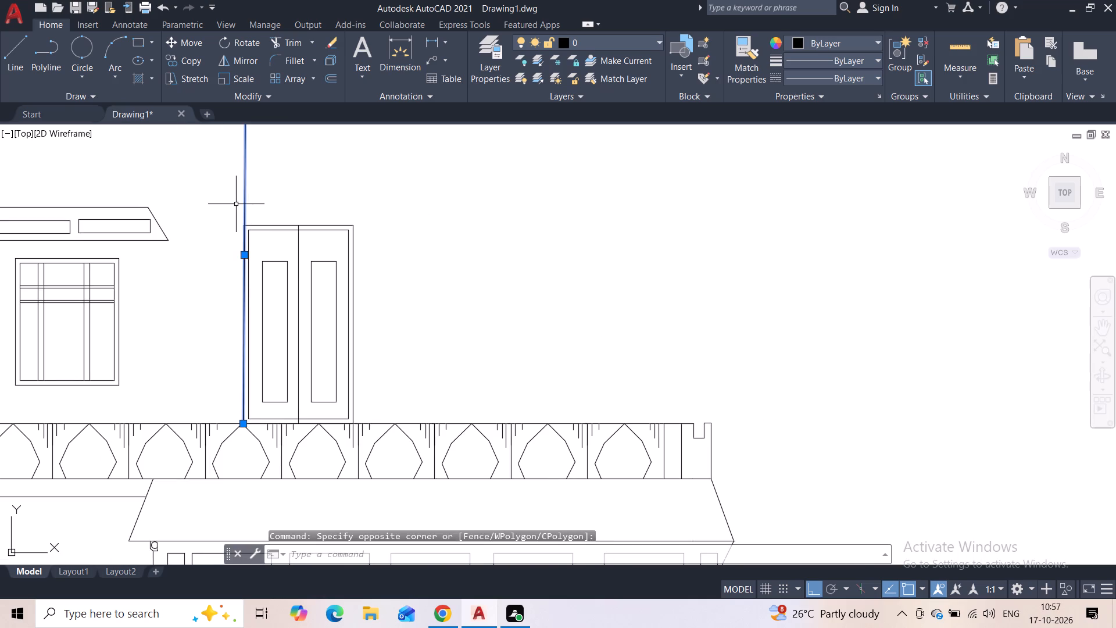
key("Delete")
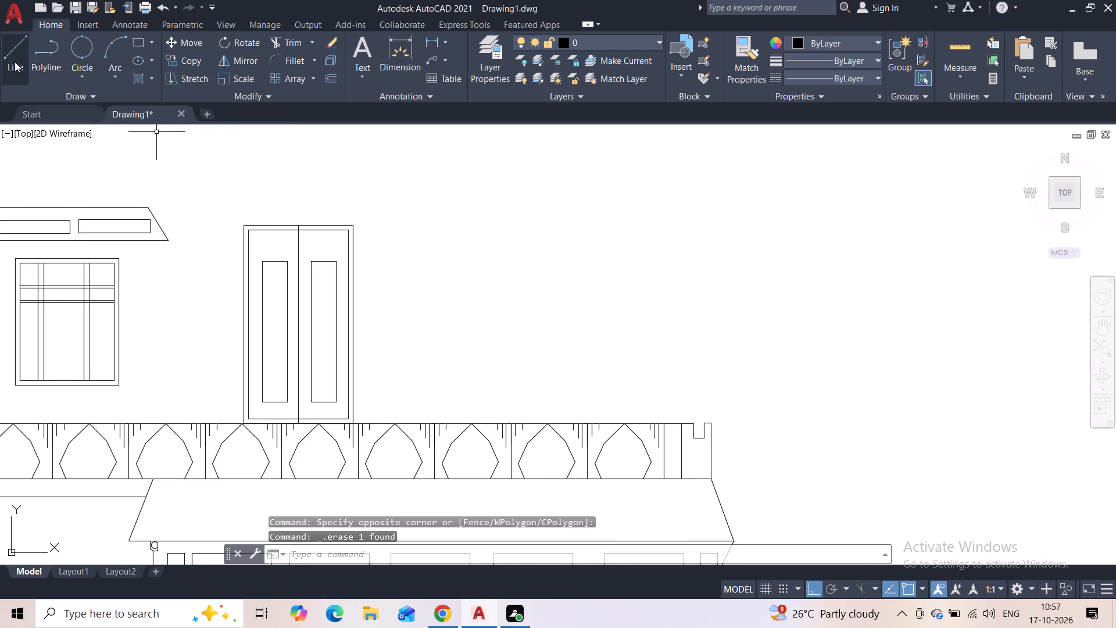
Draw a straight vertical line from the lower of the two top horizontal lines down to the parapet top, between window and double door.
left_click(15, 62)
middle_click_drag(183, 195, 174, 248)
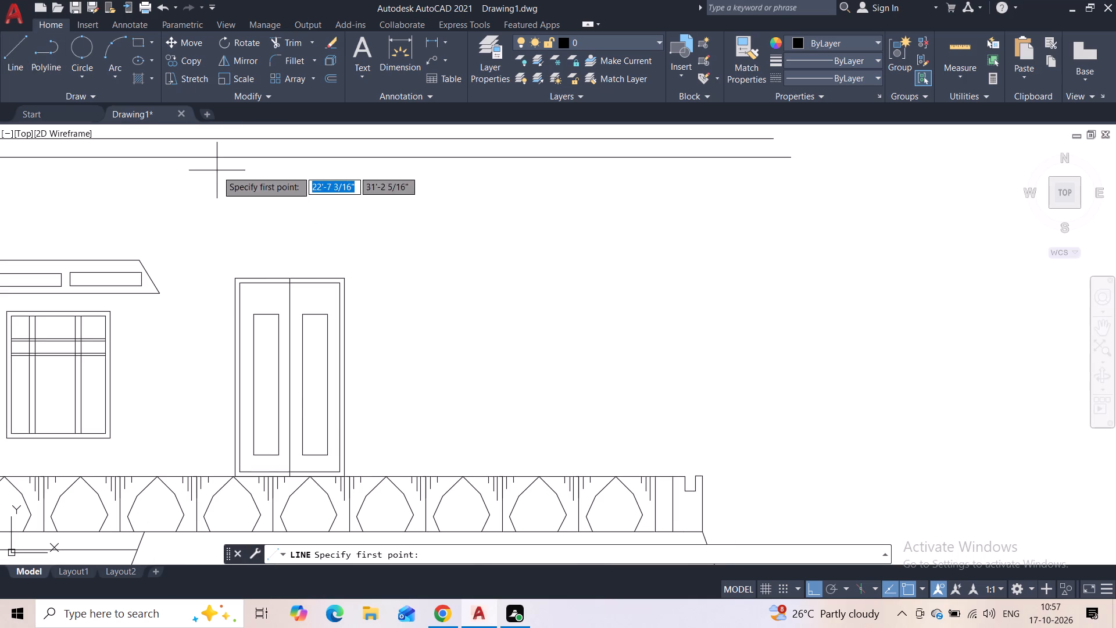
left_click(219, 159)
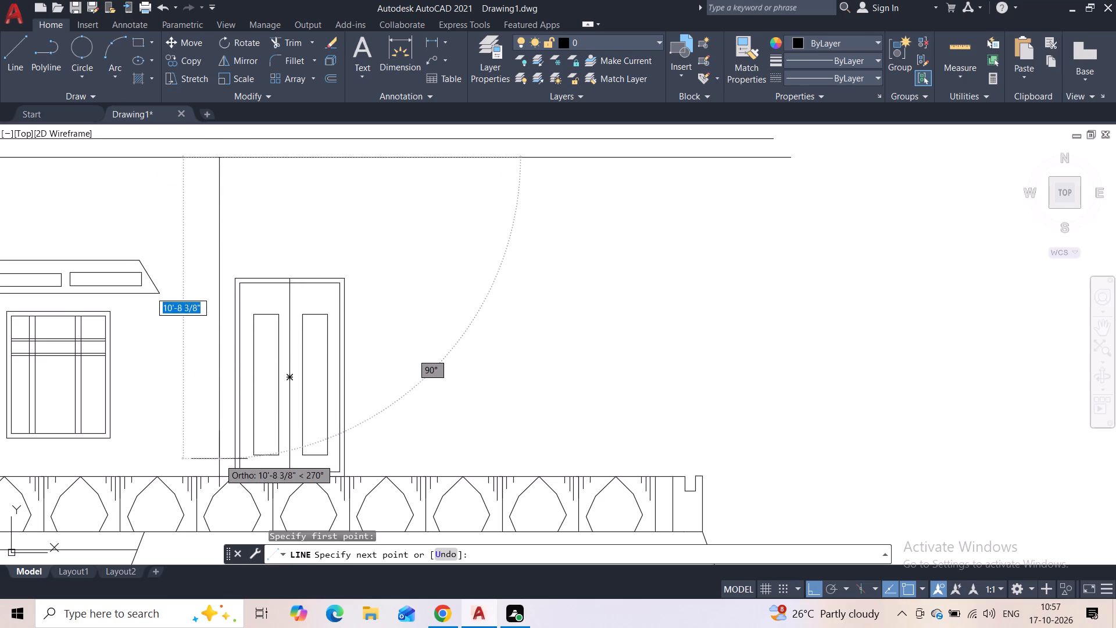
left_click(219, 475)
key("Escape")
Move the new vertical line horizontally onto the upper double door's window-side edge.
left_click(242, 224)
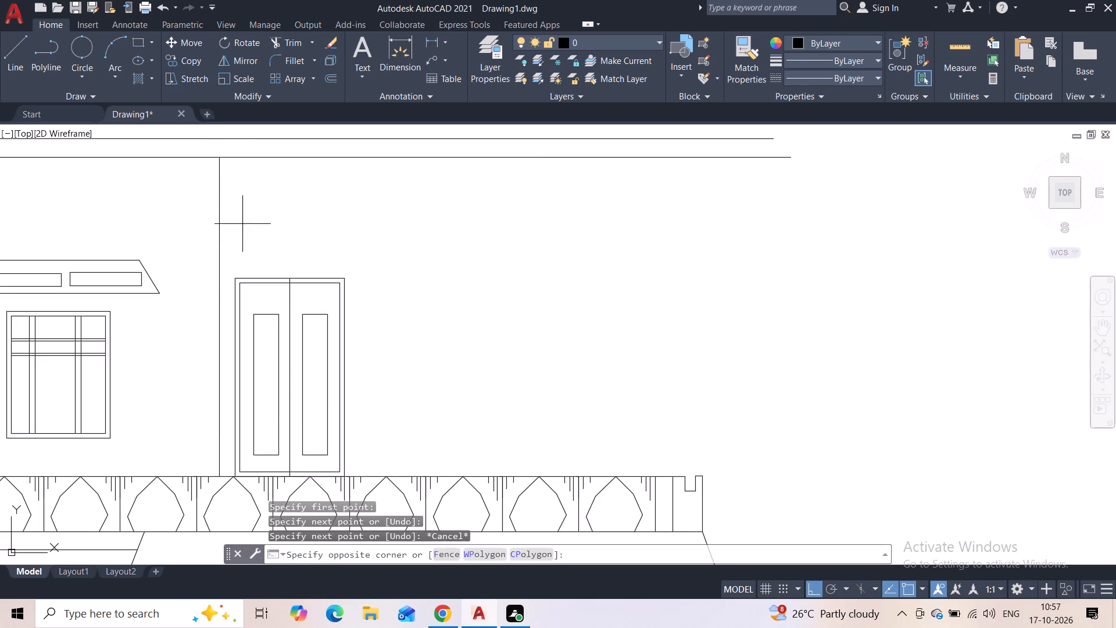
left_click(209, 229)
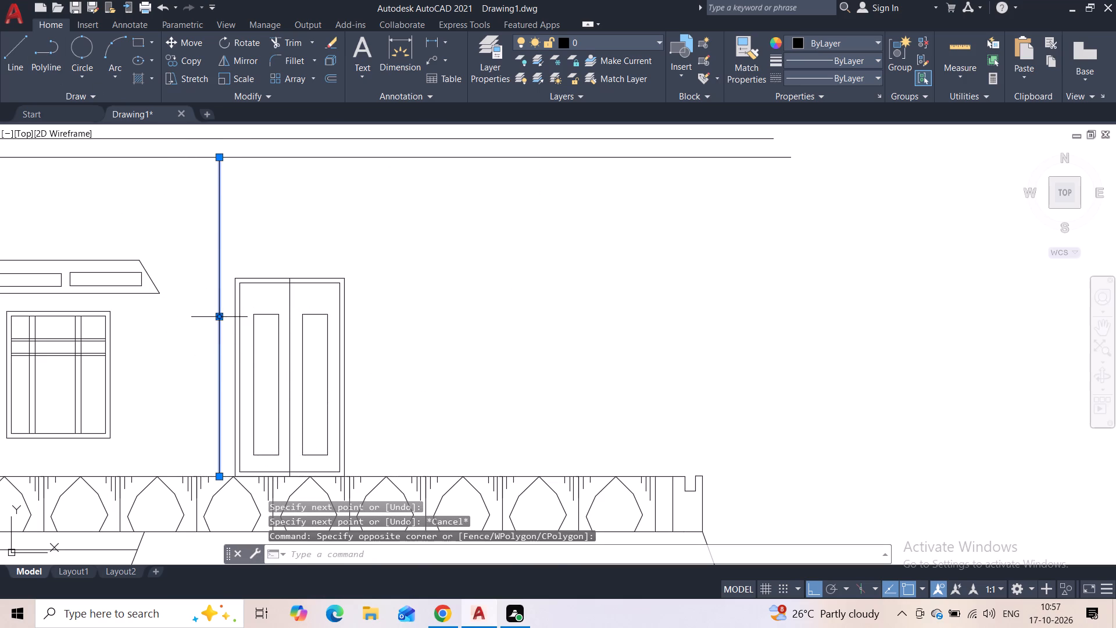
left_click(220, 320)
left_click(230, 323)
key("Escape")
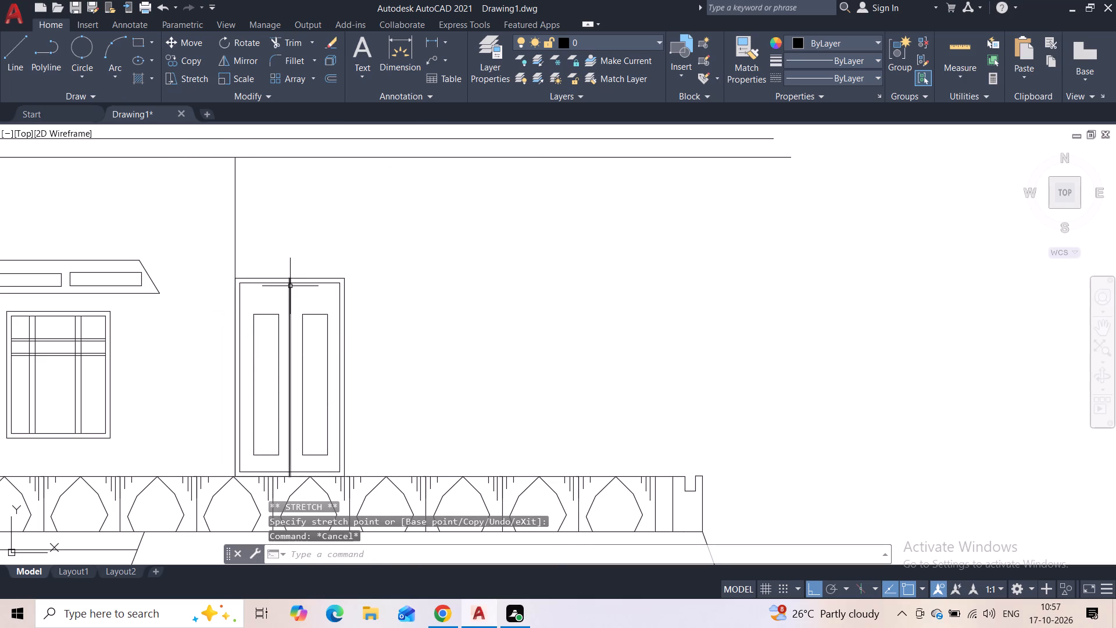
Copy the porch canopy outline, its selected fascia panels and outer column straight up about 14' to the base of the arch parapet.
middle_click_drag(385, 360, 385, 311)
scroll(385, 312, "down", 1)
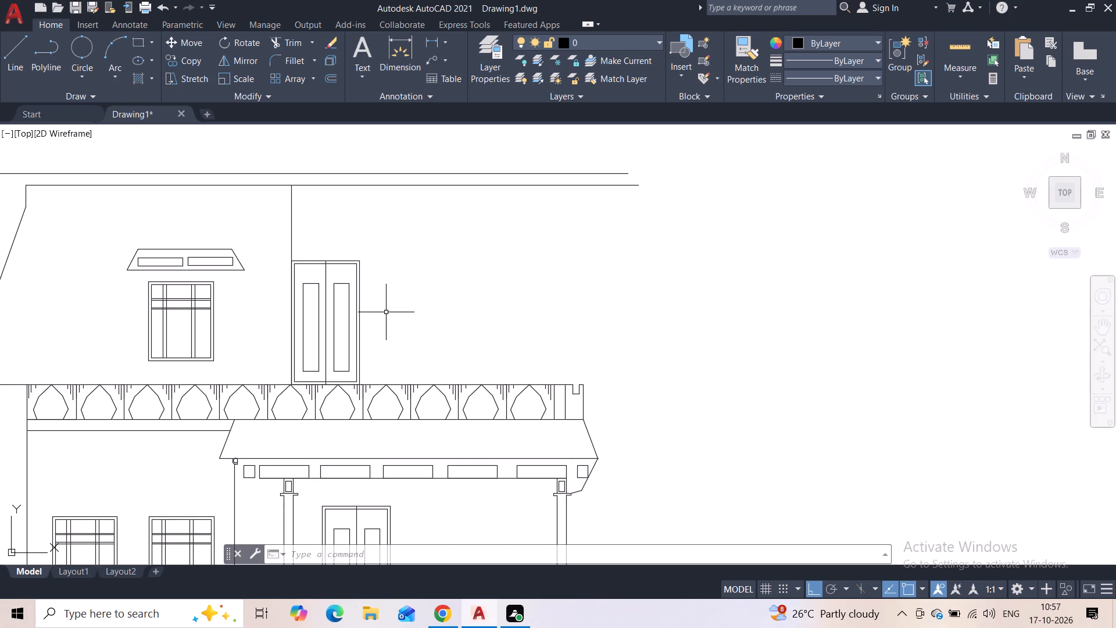
scroll(387, 312, "down", 1)
middle_click_drag(387, 306, 387, 300)
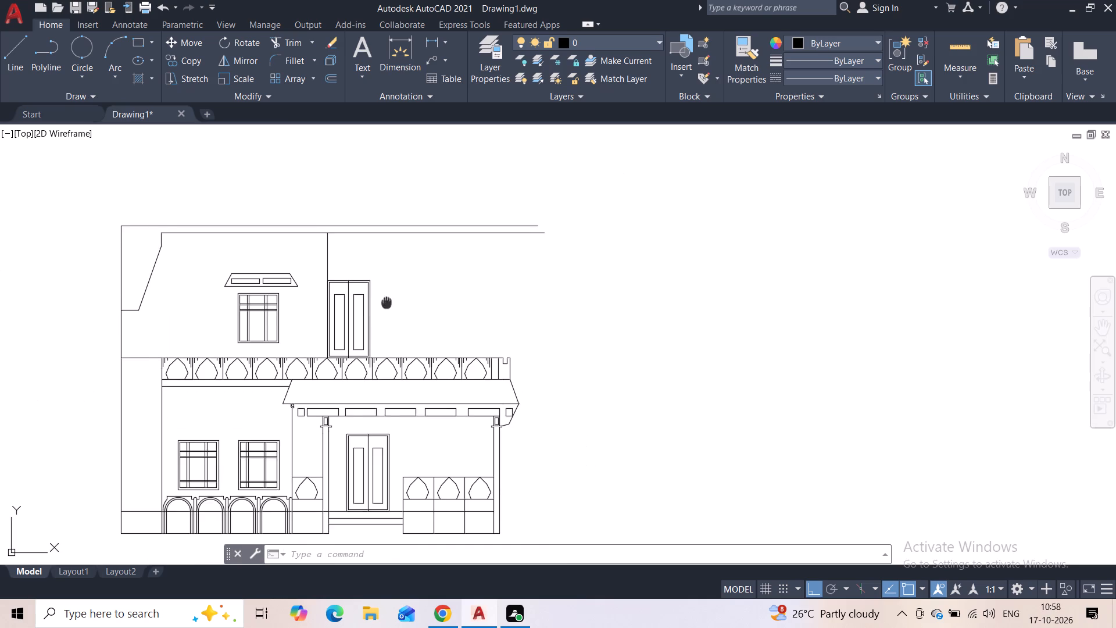
middle_click_drag(387, 300, 374, 254)
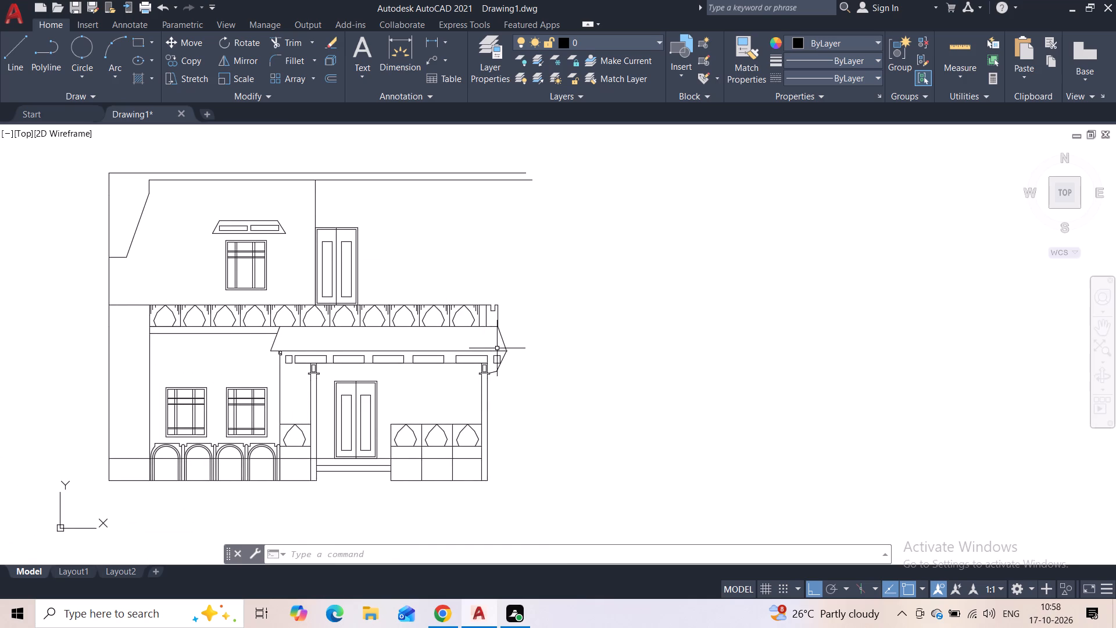
left_click(518, 347)
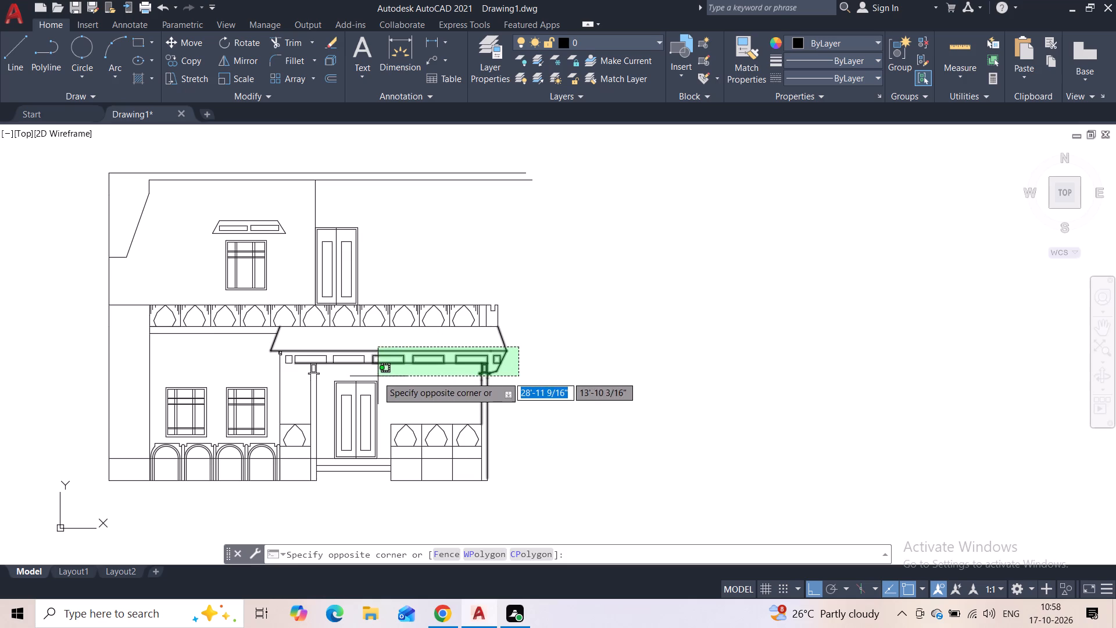
left_click(377, 375)
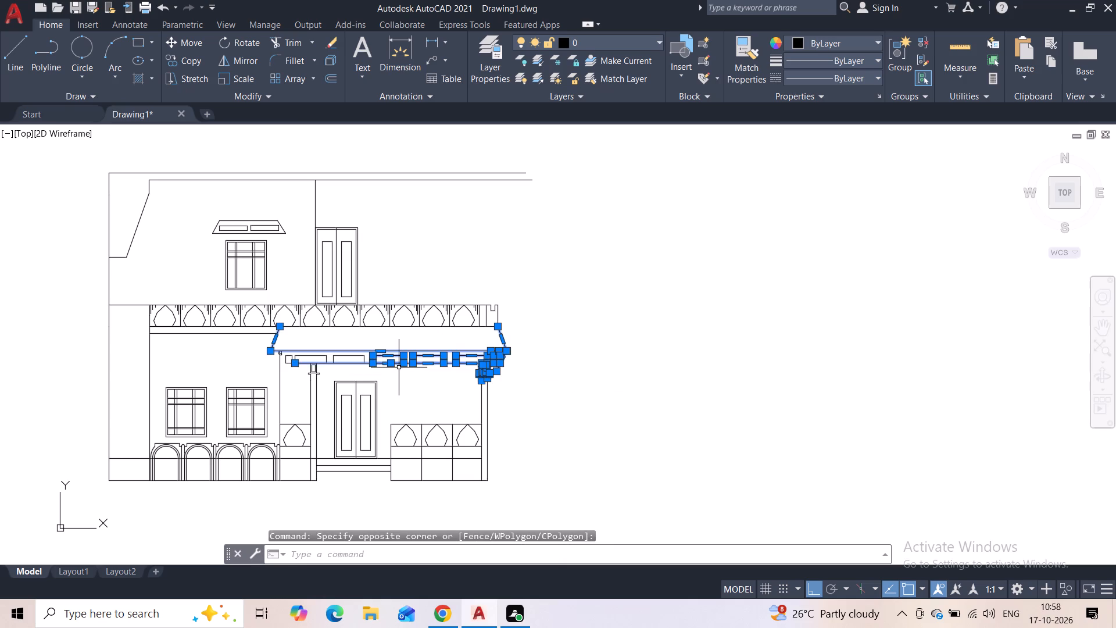
left_click(501, 401)
left_click(444, 398)
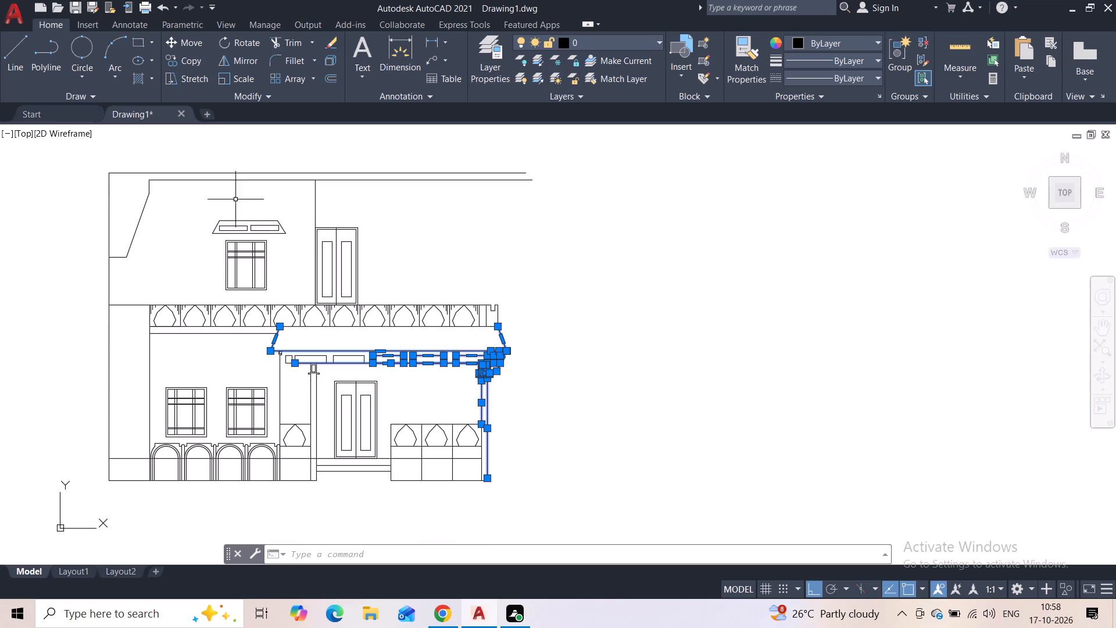
left_click(189, 64)
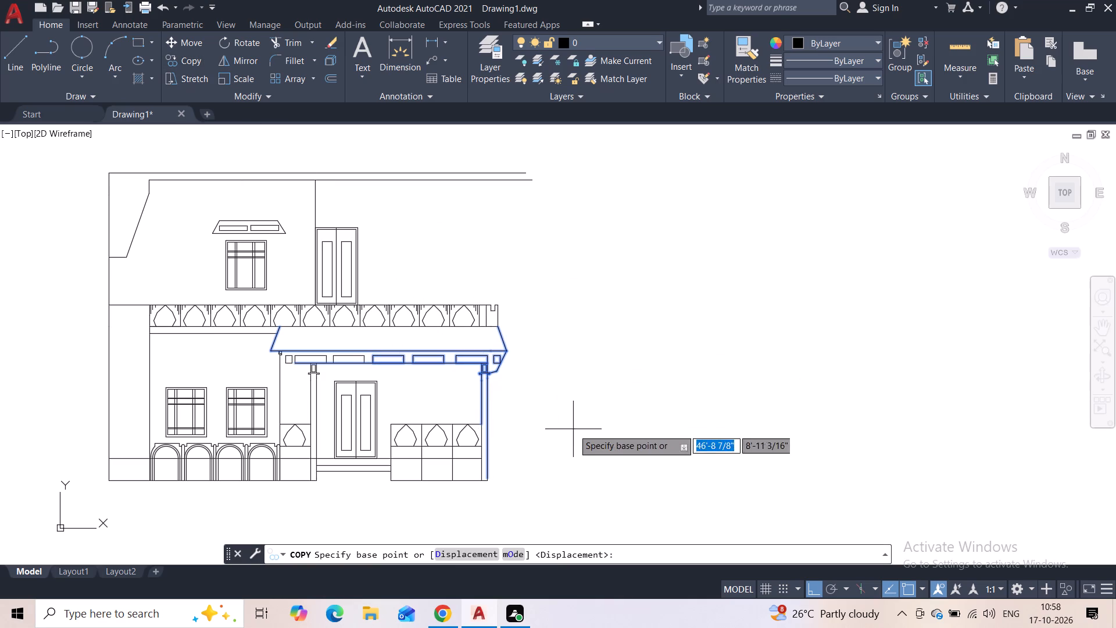
left_click(490, 482)
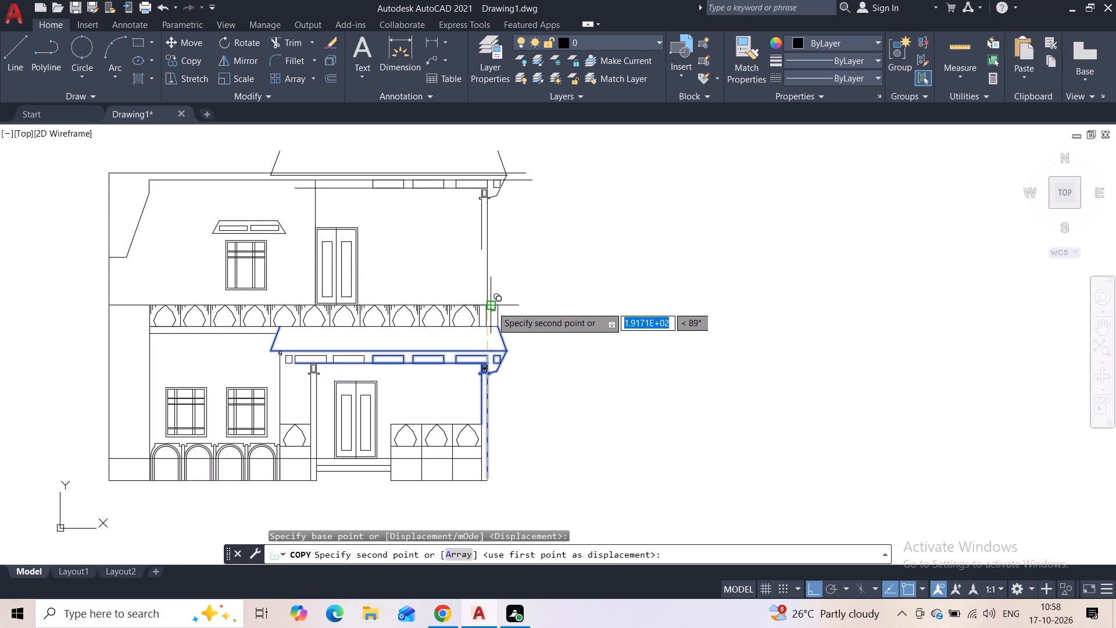
scroll(503, 284, "up", 1)
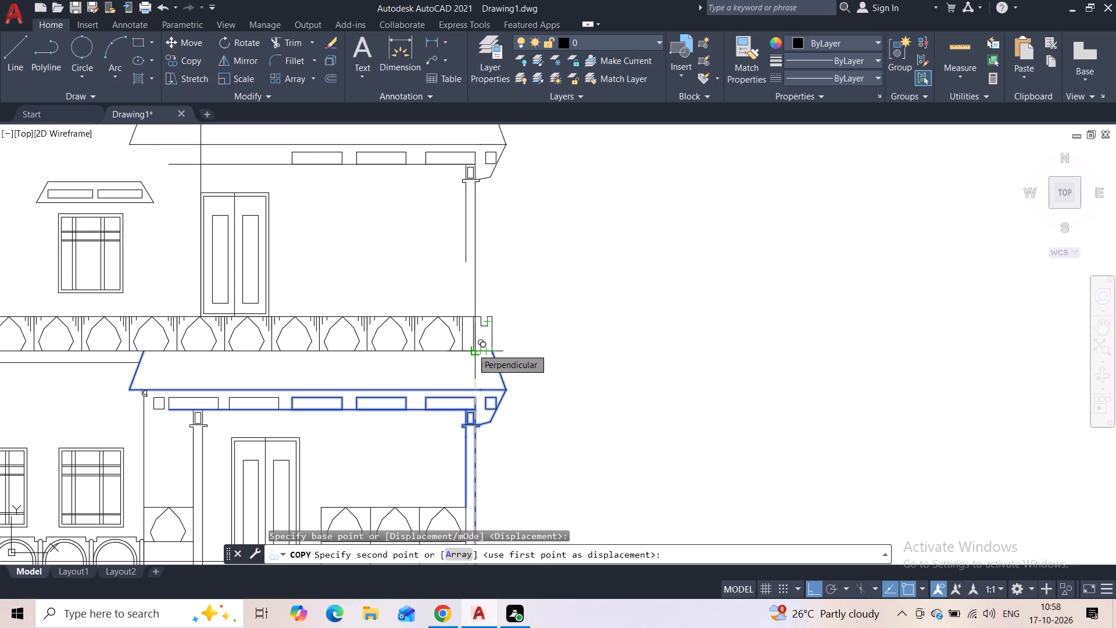
scroll(417, 324, "down", 1)
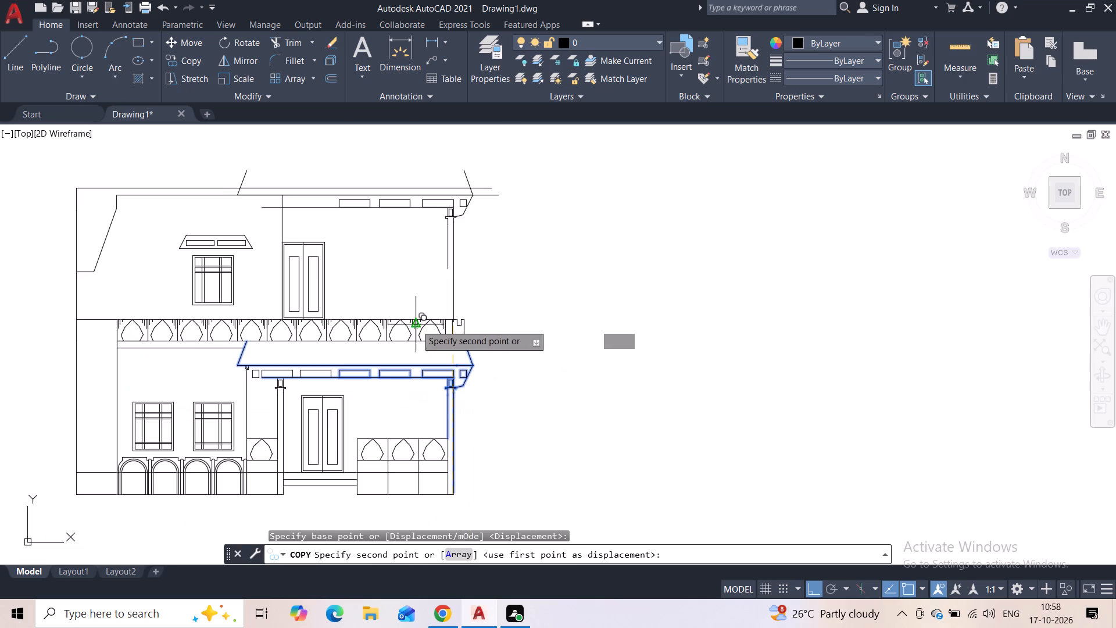
scroll(459, 344, "up", 4)
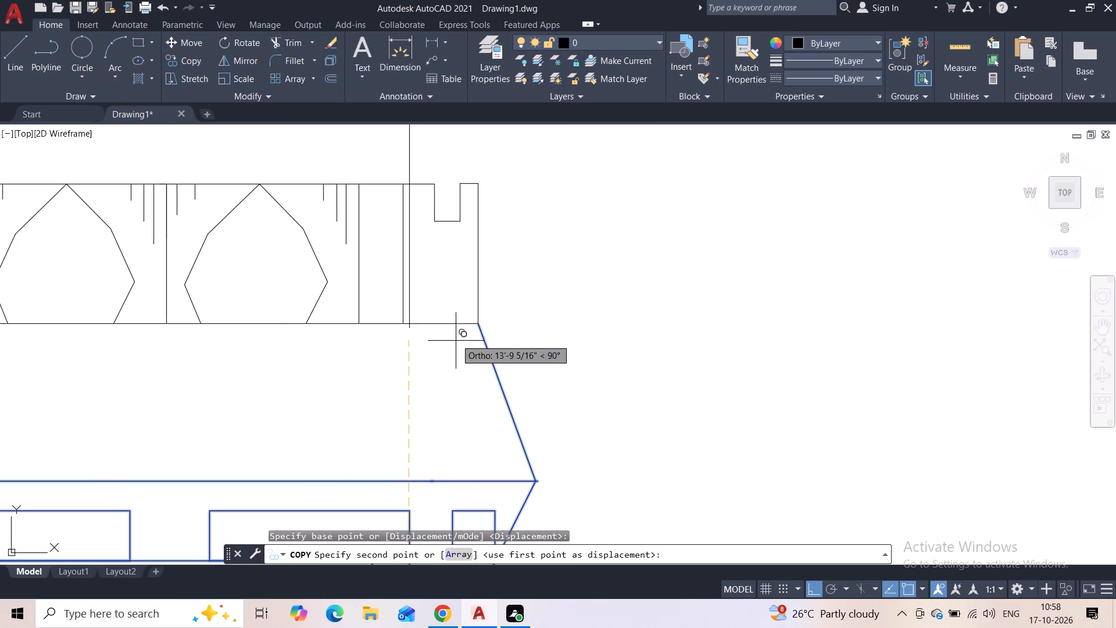
left_click(412, 321)
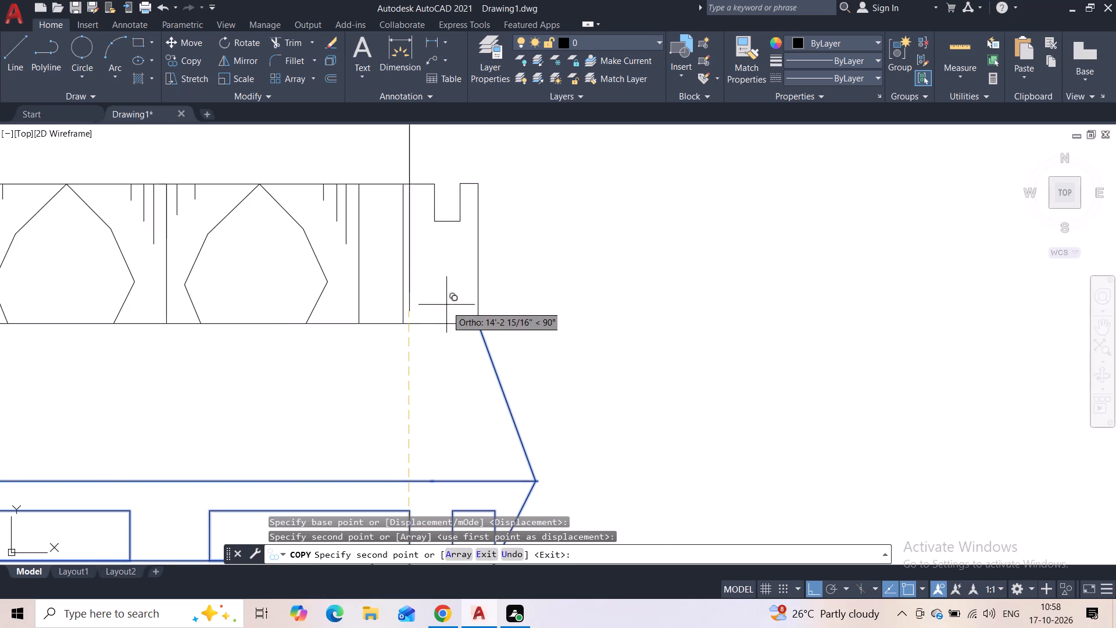
Place another copy of the porch canopy, fascia panels and outer column straight up at the base of the arch parapet.
left_click(410, 324)
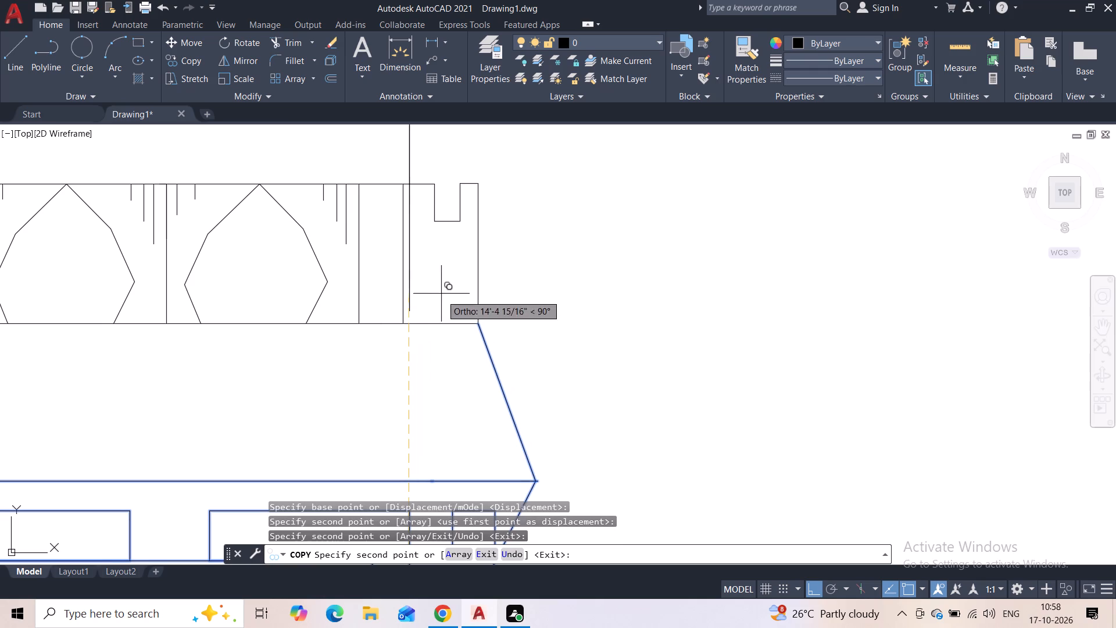
key("Escape")
Move the copied upper canopy, fascia panels and column horizontally about 4'-11" toward the upper double door, along the parapet base.
scroll(416, 249, "down", 3)
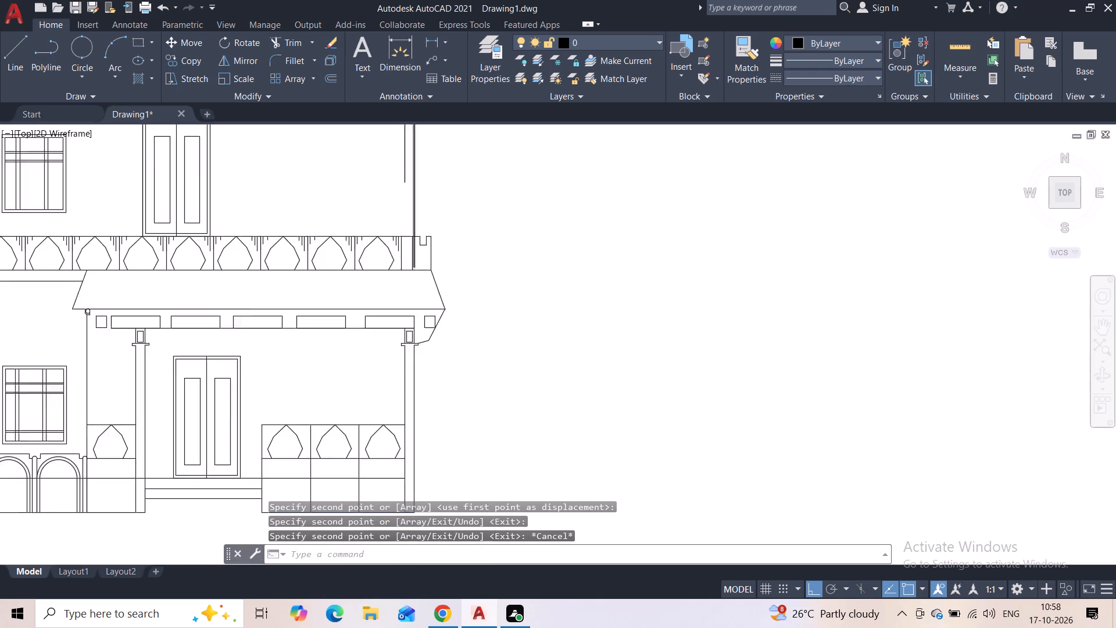
scroll(413, 255, "down", 2)
scroll(395, 206, "up", 2)
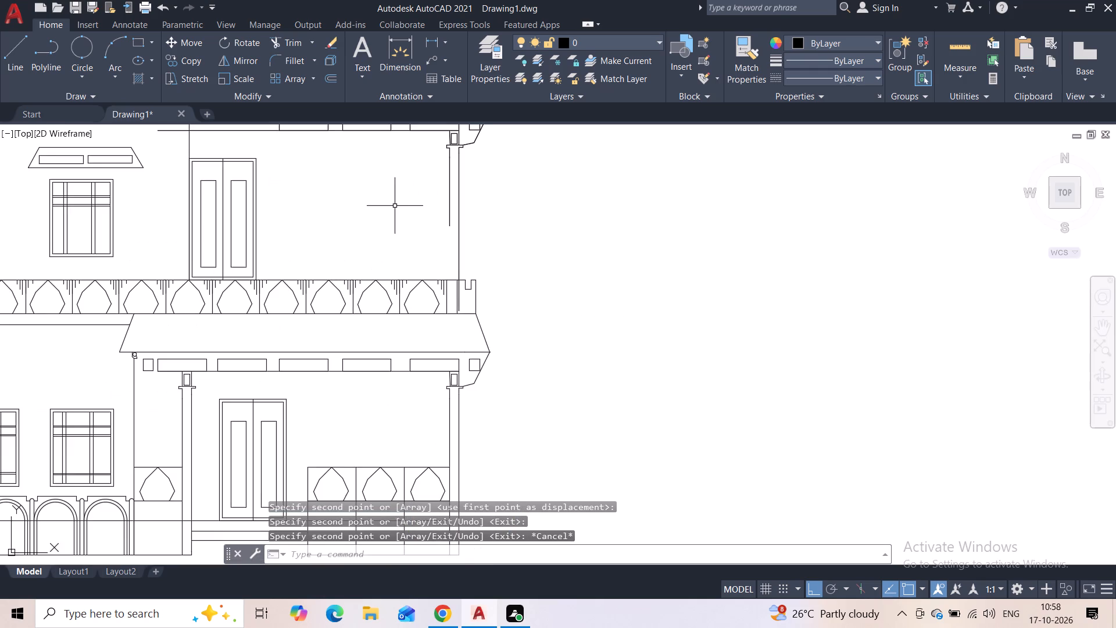
middle_click_drag(395, 206, 401, 279)
scroll(401, 279, "down", 1)
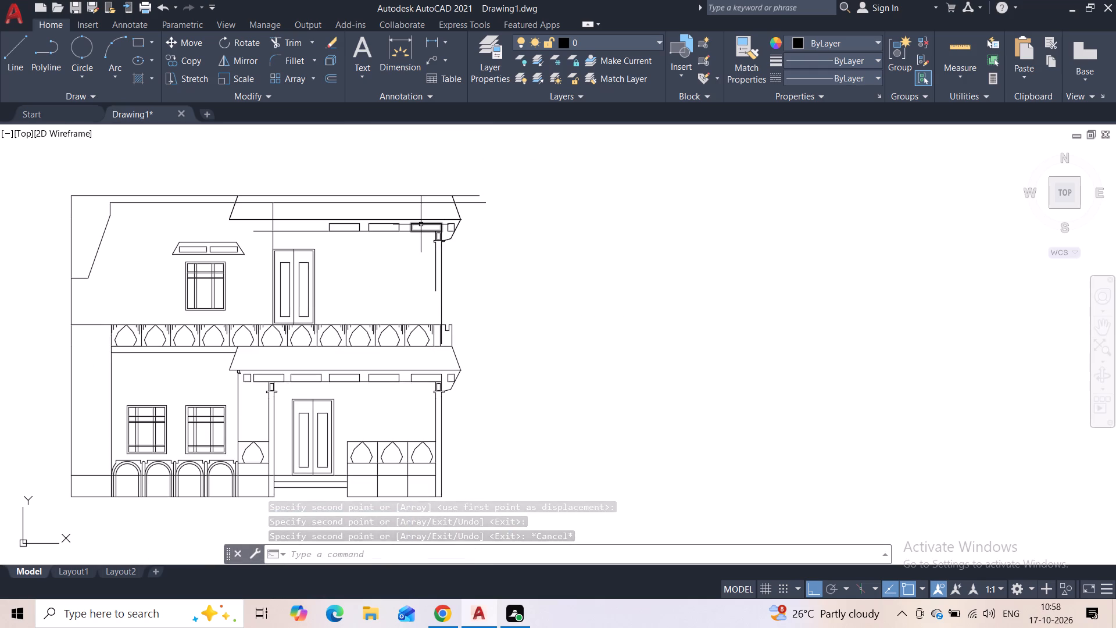
scroll(449, 250, "up", 1)
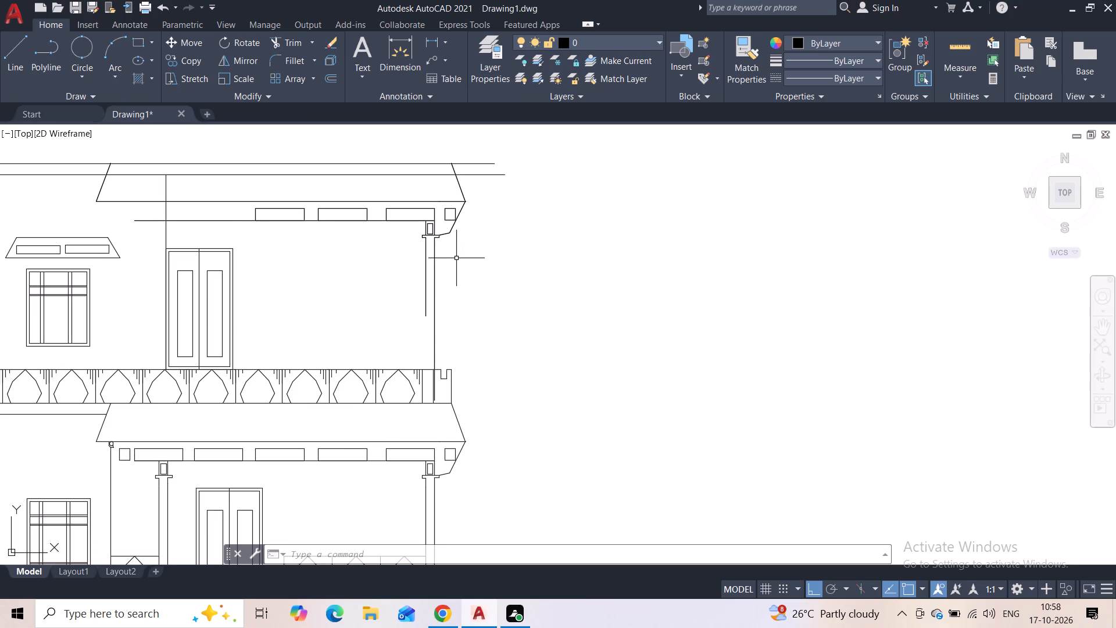
middle_click_drag(453, 290, 448, 277)
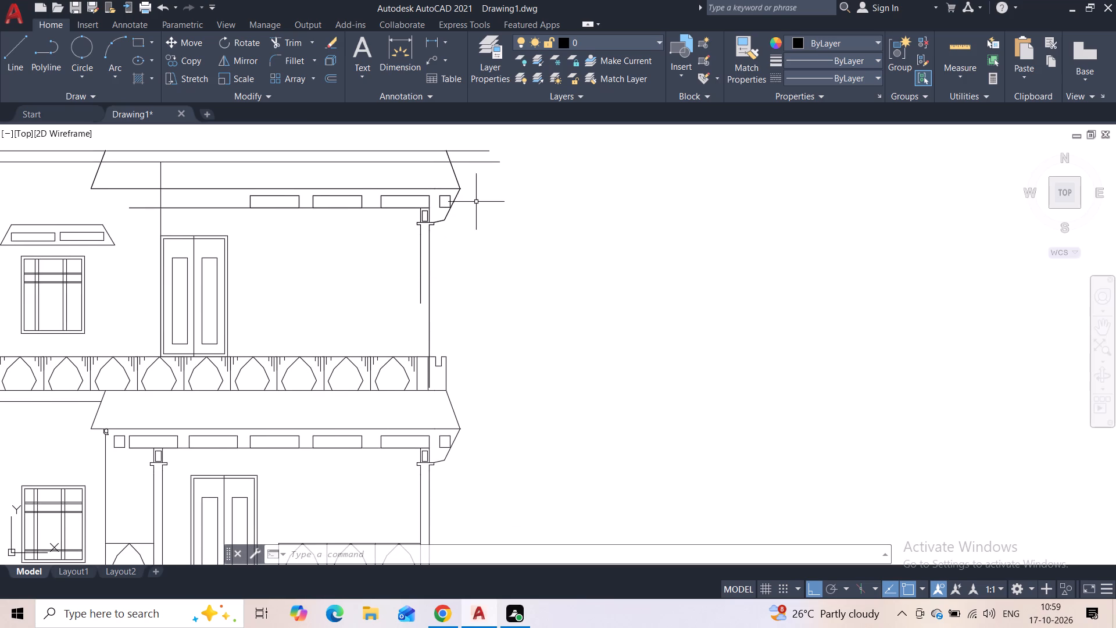
left_click(477, 185)
left_click(277, 242)
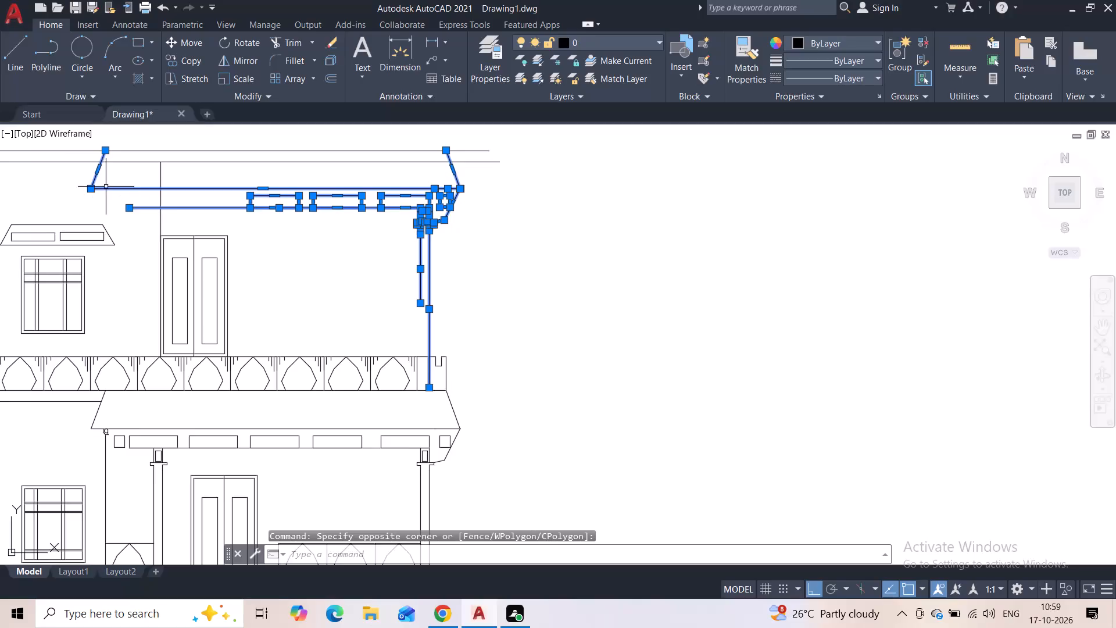
left_click(98, 173)
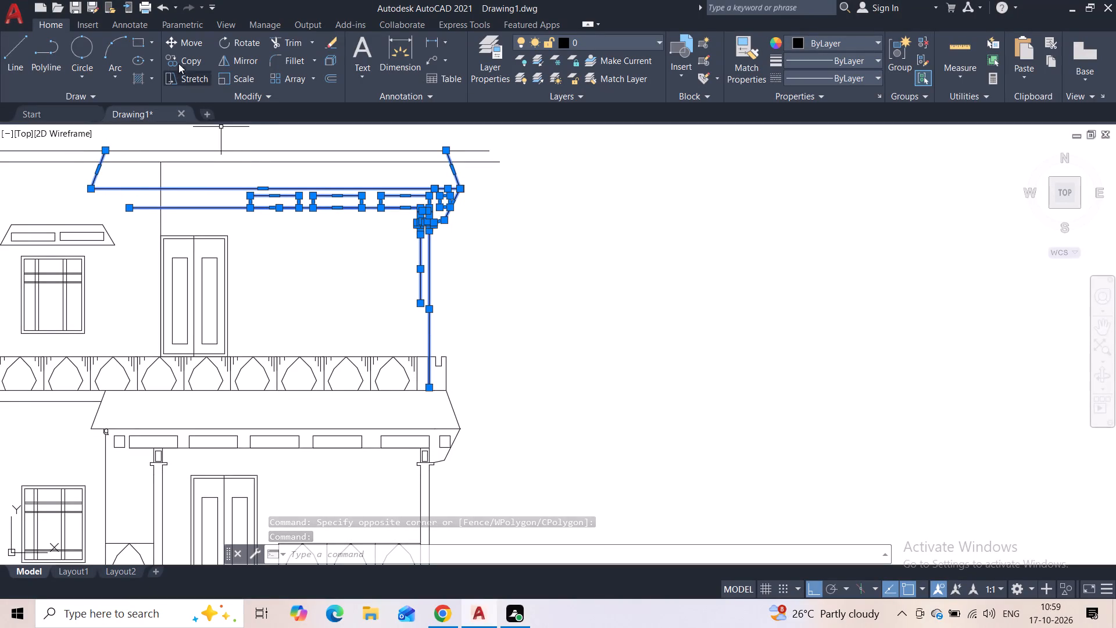
left_click(182, 47)
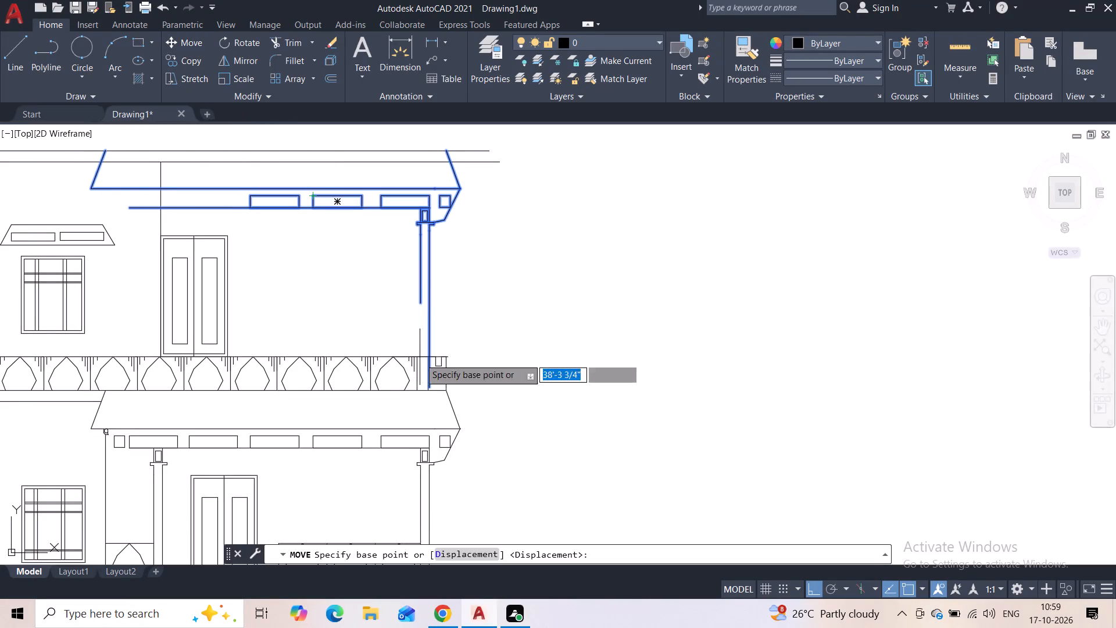
scroll(427, 384, "up", 3)
left_click(427, 397)
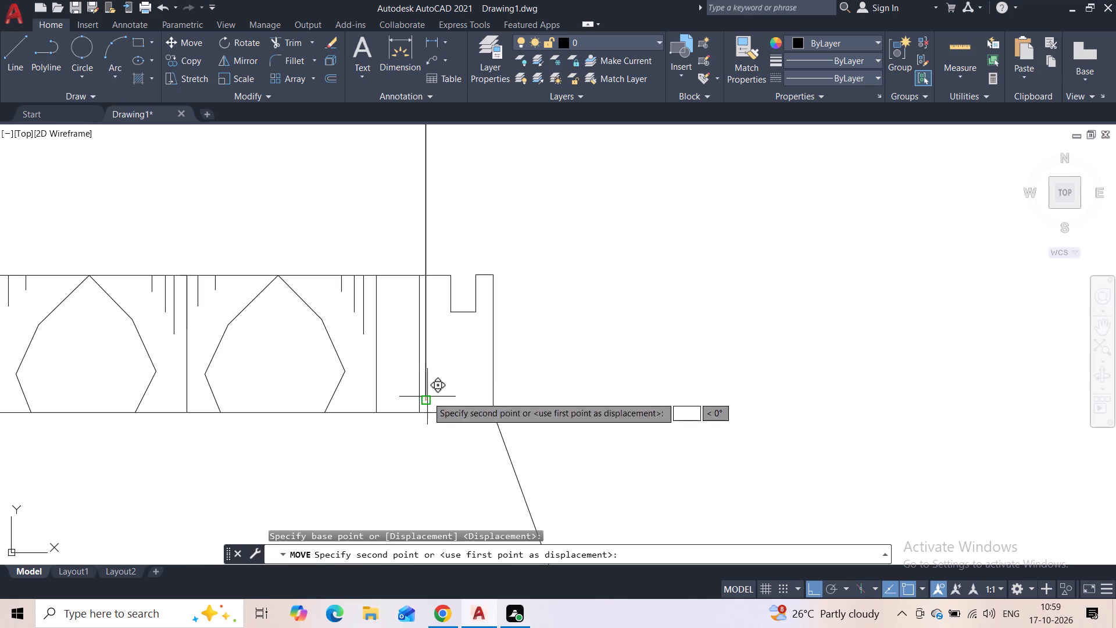
middle_click_drag(350, 397, 541, 383)
scroll(477, 391, "down", 2)
scroll(405, 377, "down", 2)
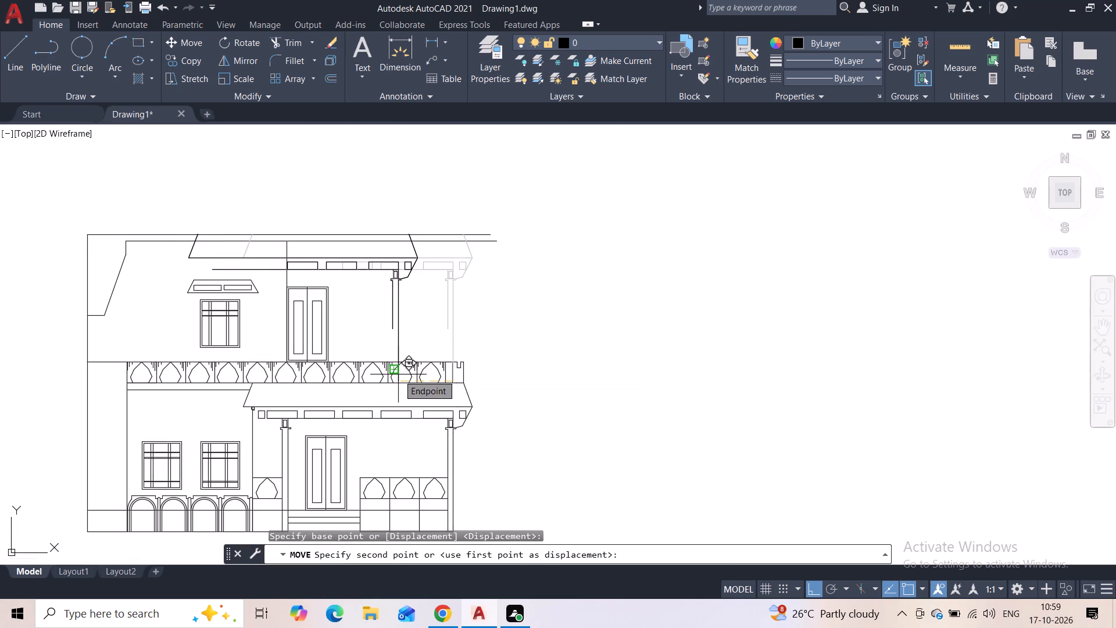
scroll(398, 374, "up", 4)
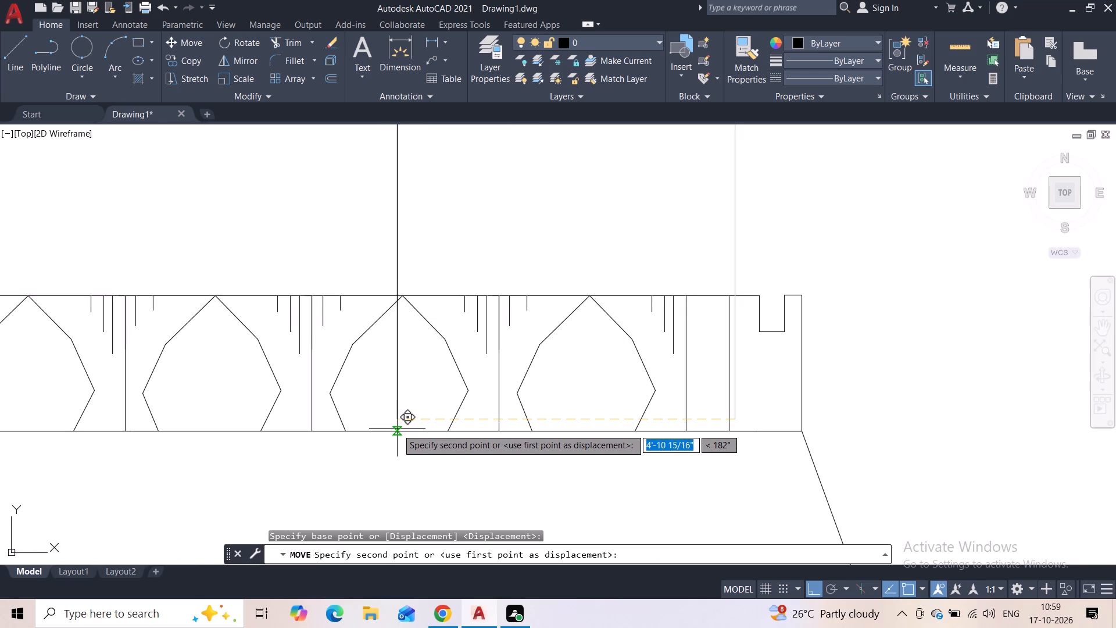
left_click(396, 433)
Trim the upper column's outer line where it runs below the parapet top and through the arch.
scroll(422, 317, "down", 4)
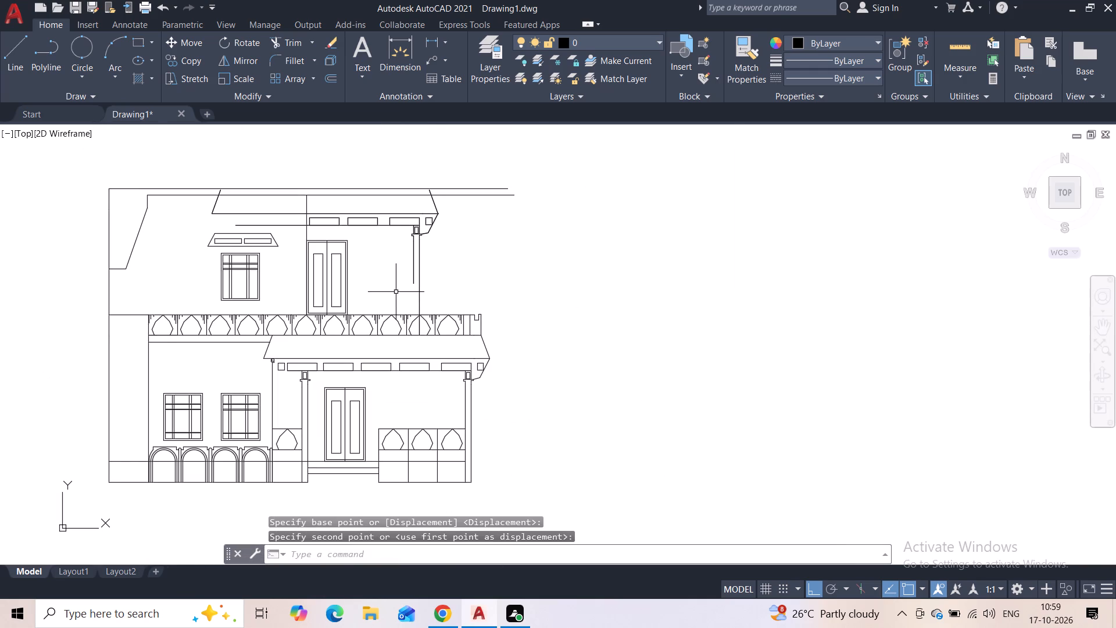
scroll(422, 296, "up", 3)
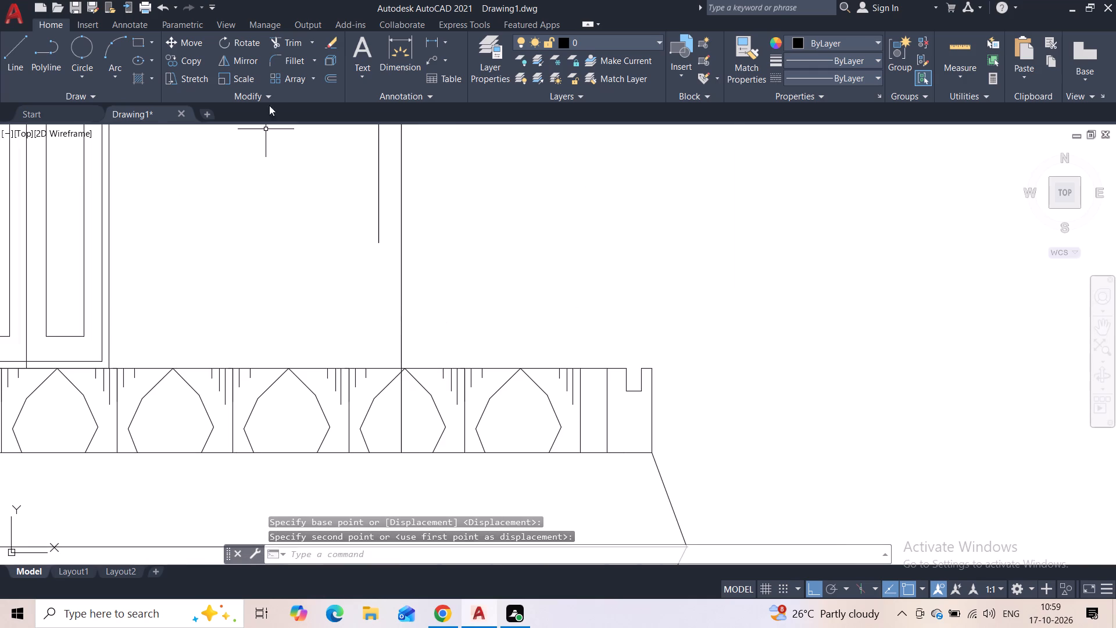
left_click(273, 46)
scroll(403, 378, "up", 2)
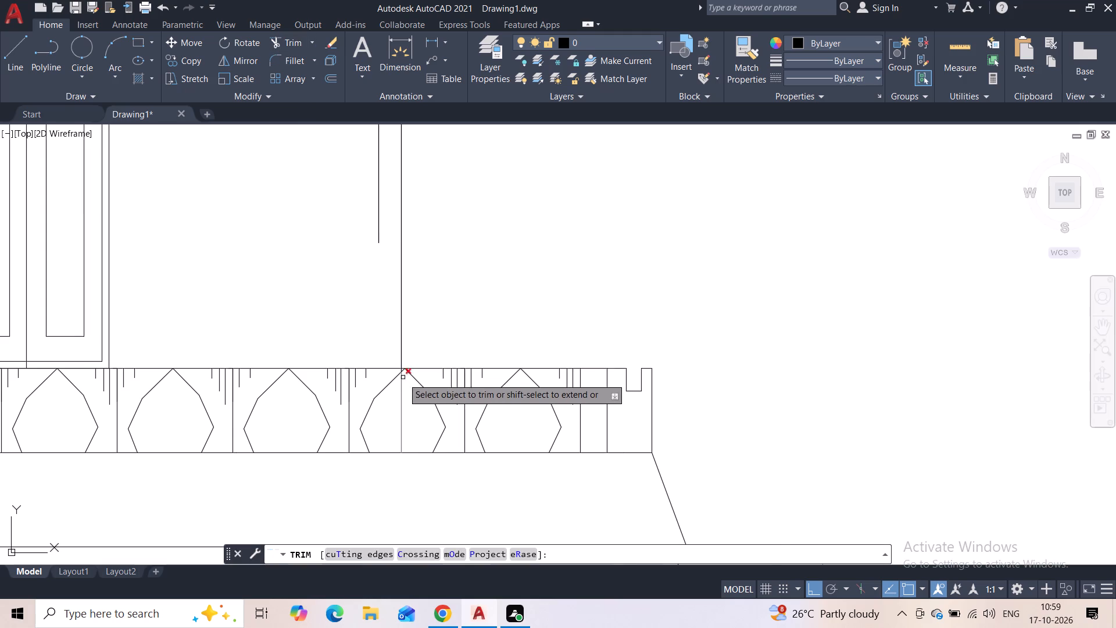
scroll(396, 369, "up", 4)
left_click_drag(370, 304, 337, 308)
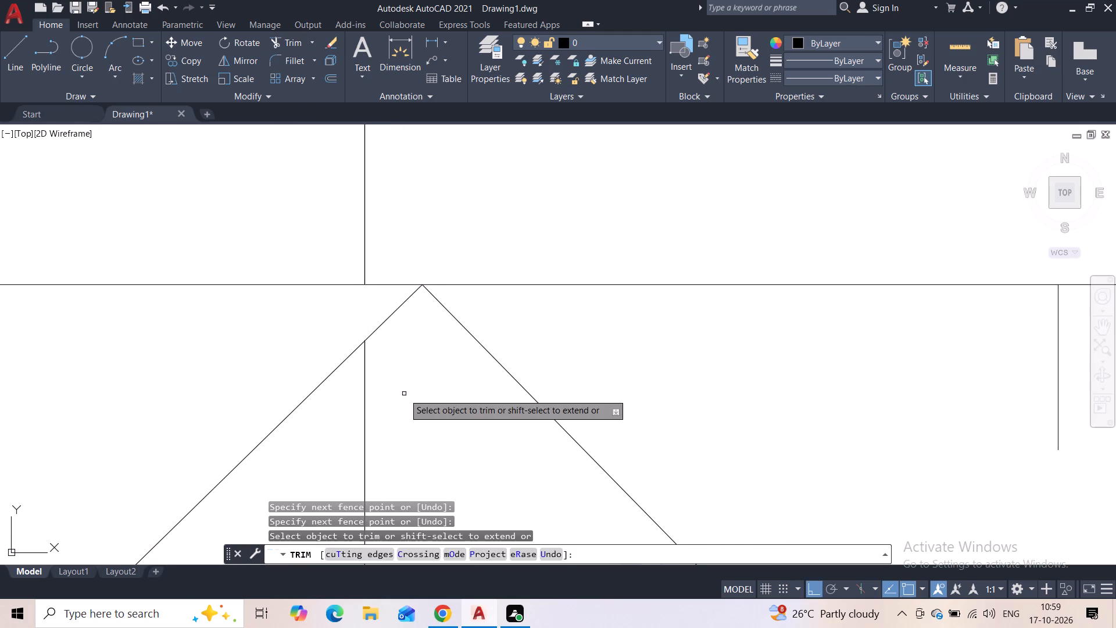
left_click_drag(399, 394, 362, 410)
Trim the upper canopy's eave and fascia lines past the door-side vertical line, and remove its slanted end on the window side.
scroll(361, 409, "down", 4)
middle_click_drag(367, 447, 358, 263)
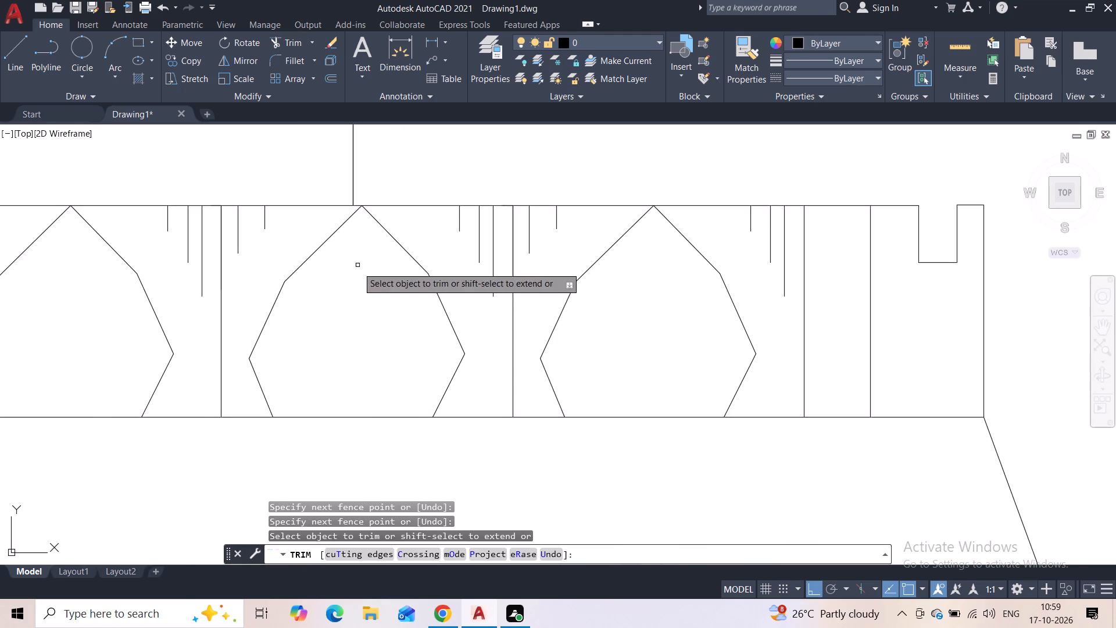
scroll(357, 301, "down", 3)
middle_click_drag(377, 236, 415, 378)
scroll(415, 378, "down", 1)
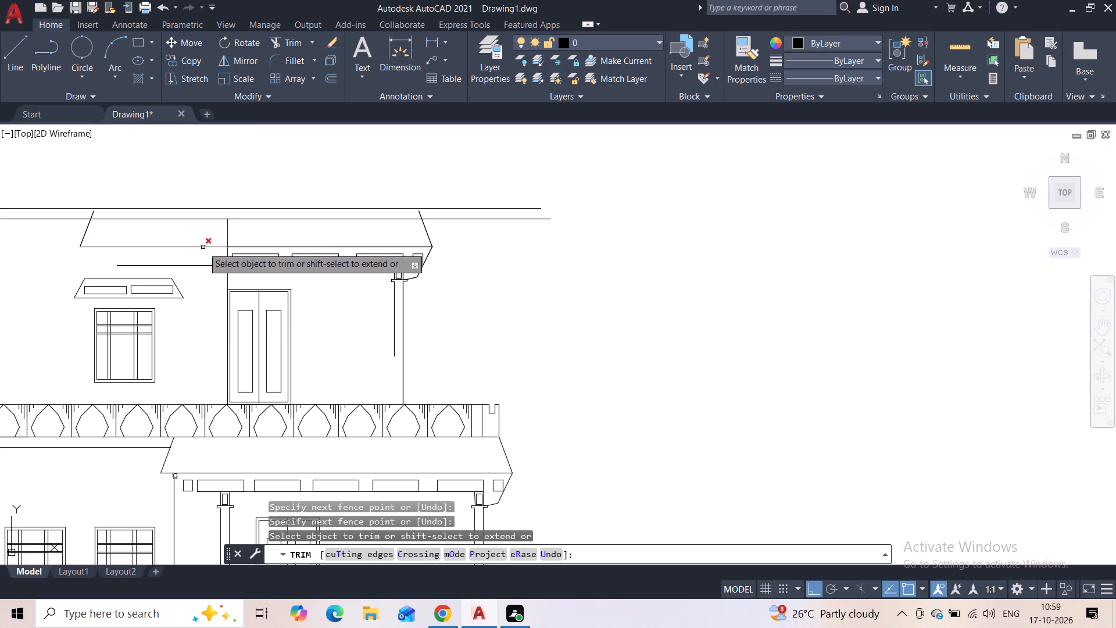
left_click_drag(204, 241, 207, 286)
left_click_drag(99, 236, 74, 236)
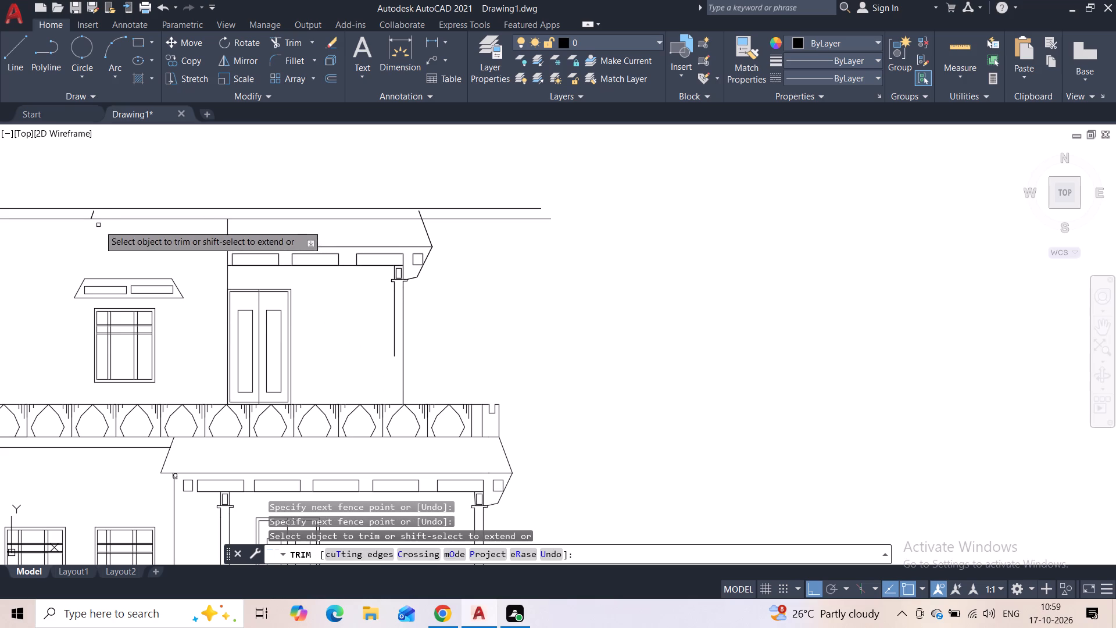
scroll(98, 217, "up", 2)
left_click(79, 210)
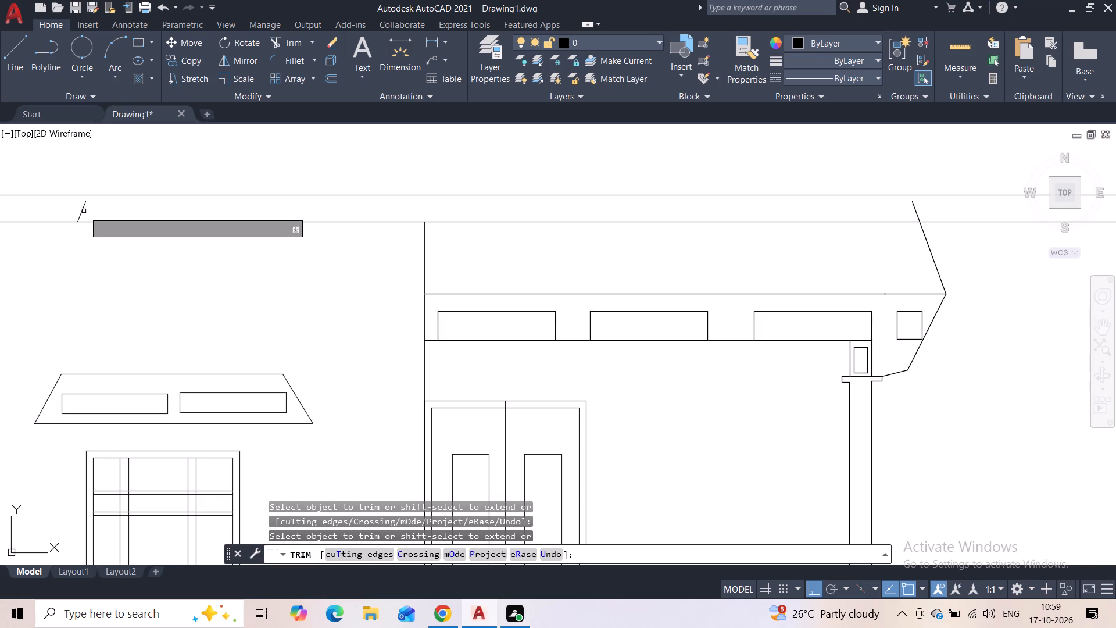
left_click(81, 212)
Trim the upper canopy's outer slanted line where it projects above the lower of the two top horizontal lines.
scroll(395, 239, "down", 1)
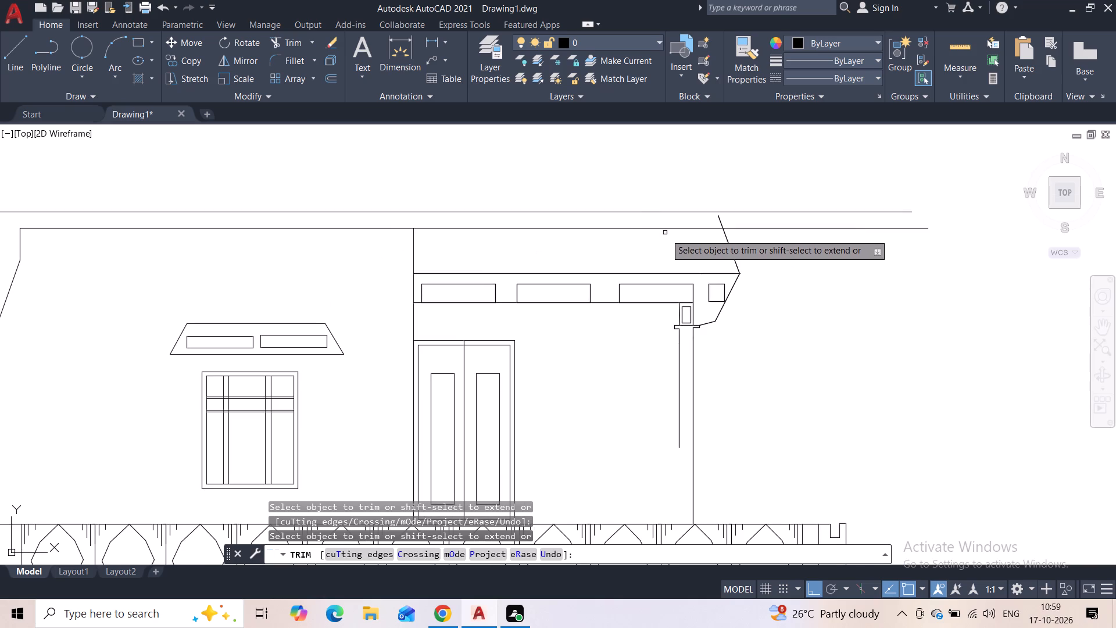
scroll(750, 245, "down", 2)
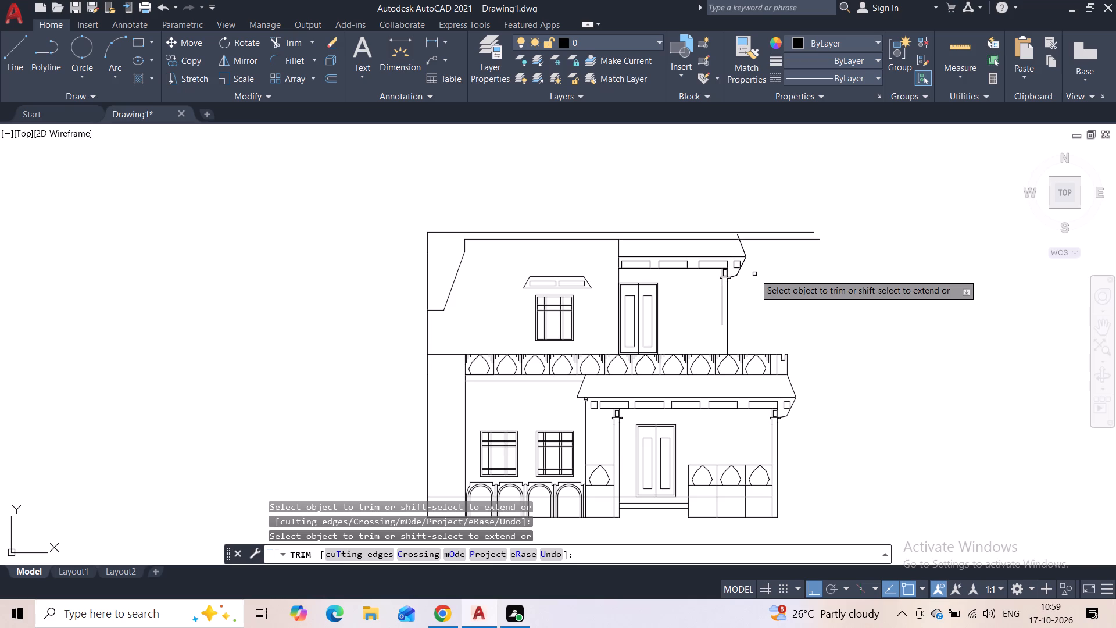
scroll(724, 252, "up", 3)
left_click_drag(780, 178, 779, 180)
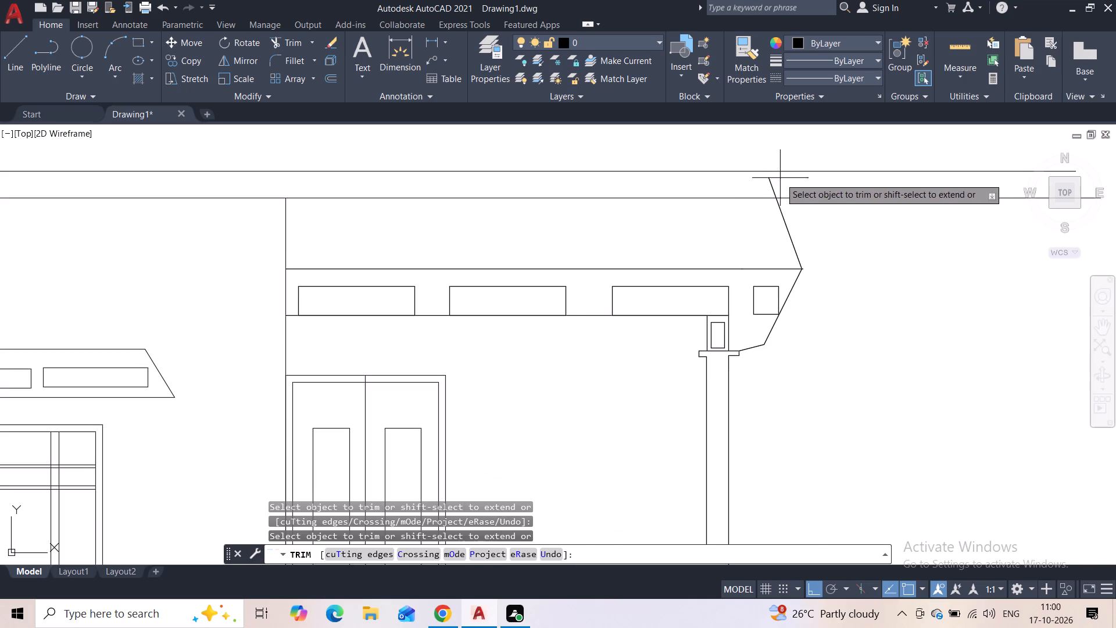
left_click_drag(779, 180, 757, 194)
key("Escape")
Draw a vertical line continuing the upper column's inner edge from its short end down to the parapet top.
scroll(828, 239, "down", 2)
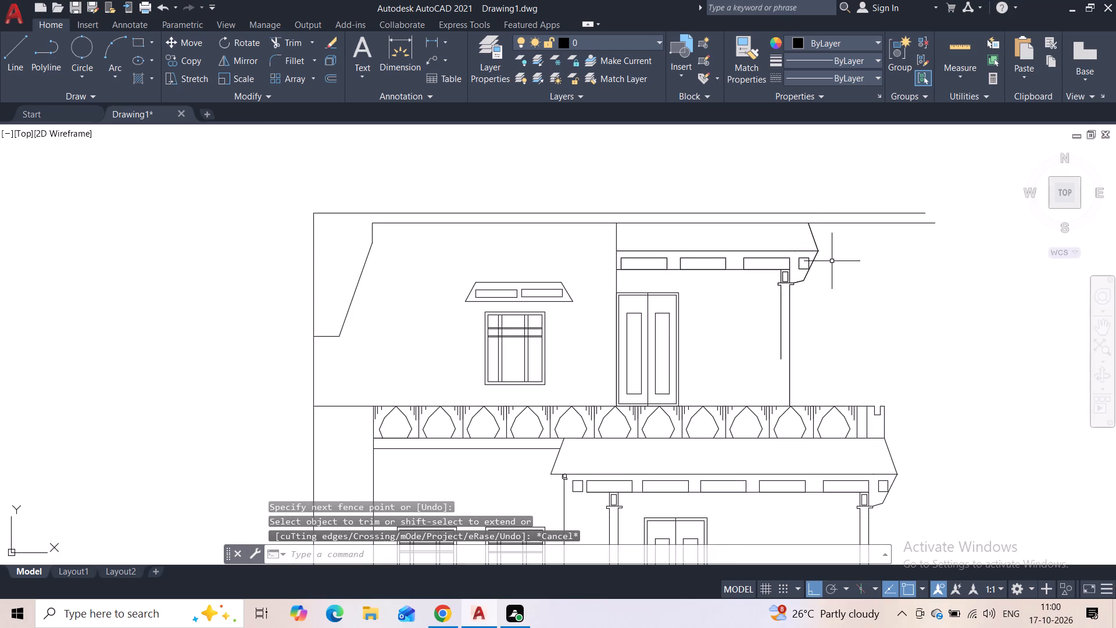
left_click(8, 62)
scroll(777, 355, "up", 2)
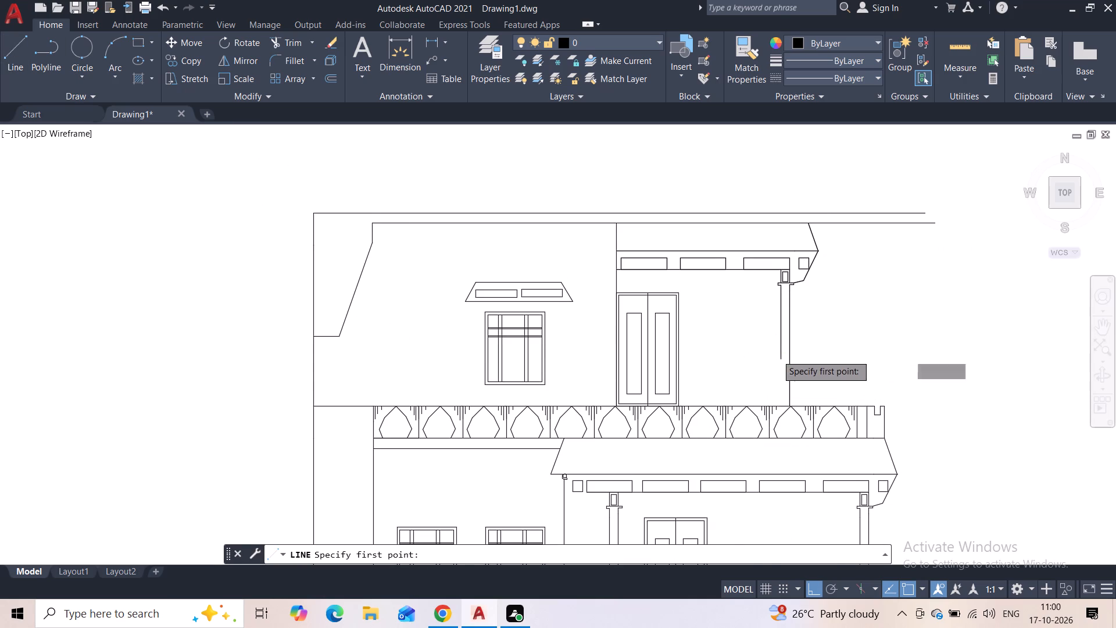
scroll(777, 355, "up", 2)
left_click(784, 388)
middle_click_drag(777, 444, 760, 404)
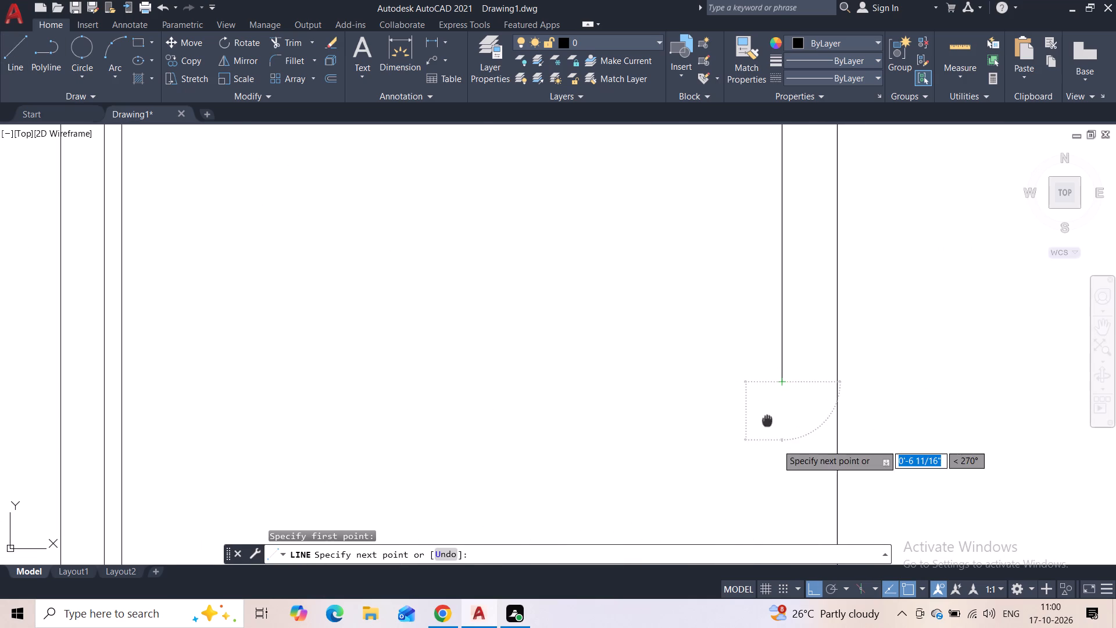
middle_click_drag(760, 404, 655, 205)
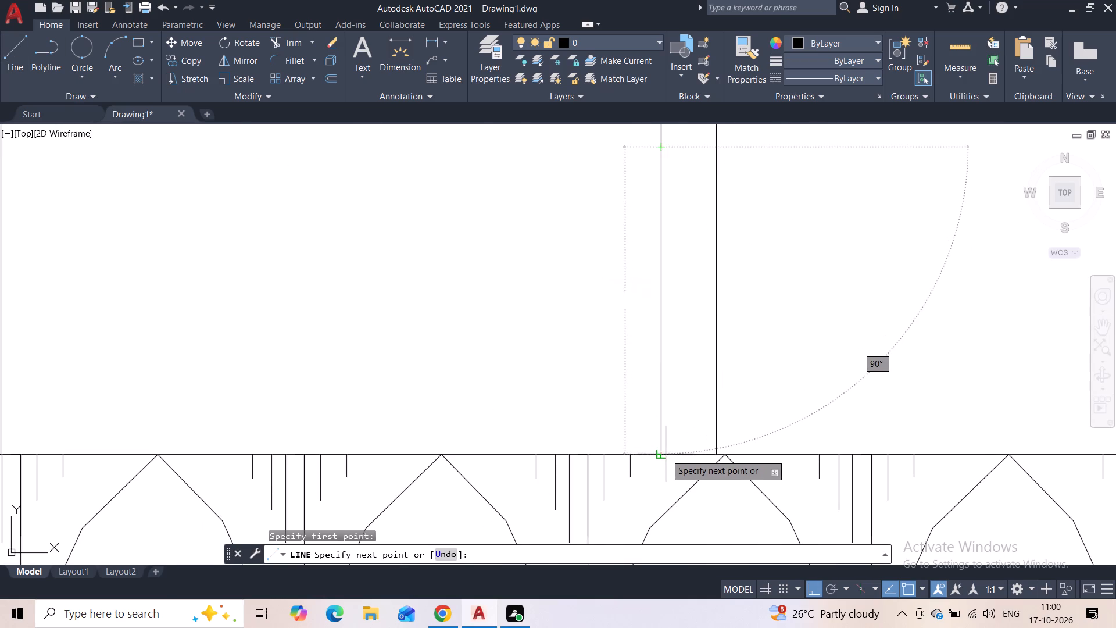
left_click(664, 454)
key("Escape")
Draw lines extending the lower top horizontal outward, down to ground level, and back to the porch's outer column base.
scroll(646, 362, "down", 5)
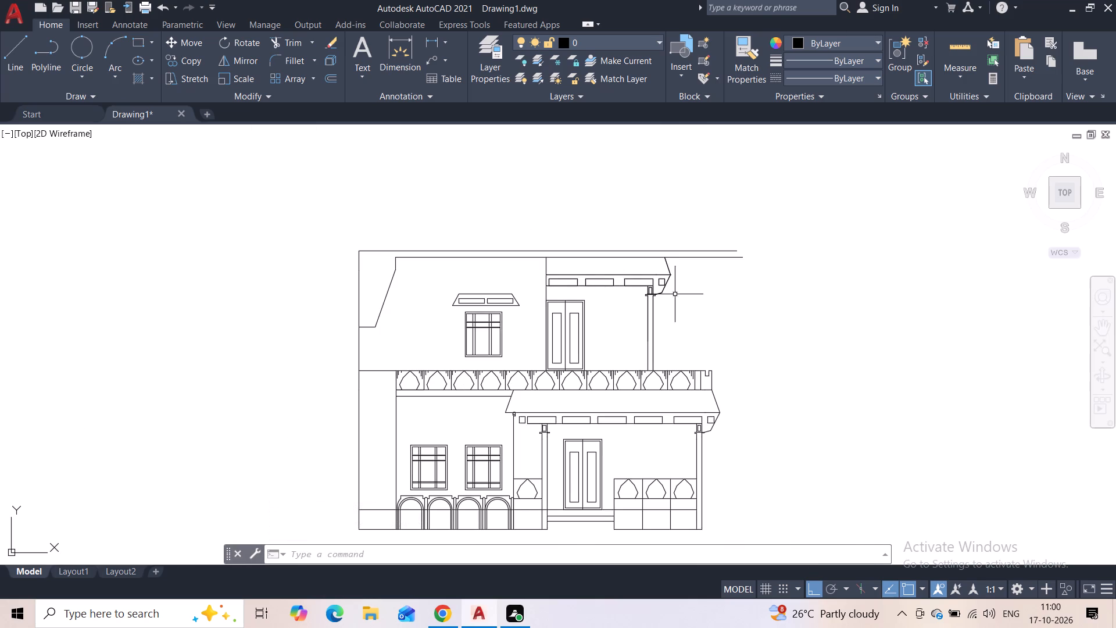
left_click(20, 73)
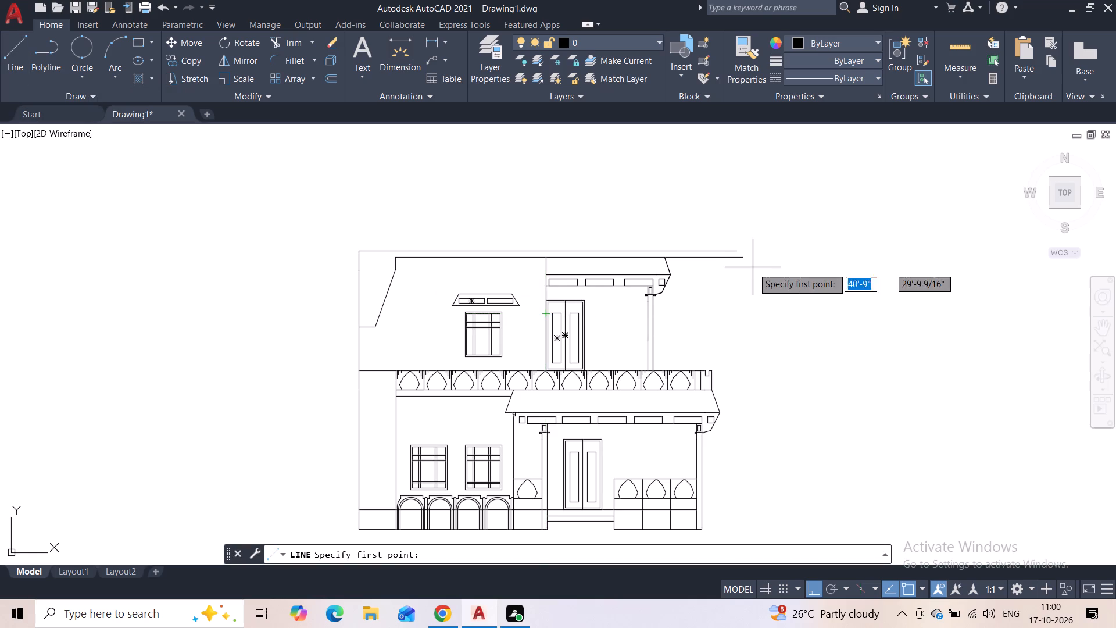
left_click(744, 261)
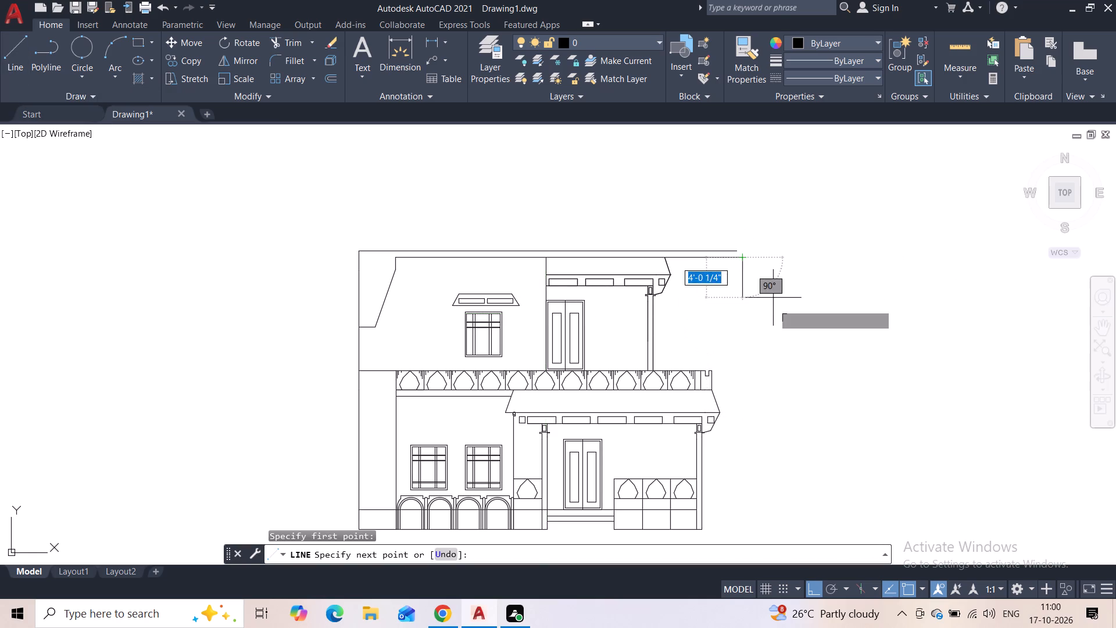
left_click(774, 258)
middle_click_drag(799, 459, 788, 324)
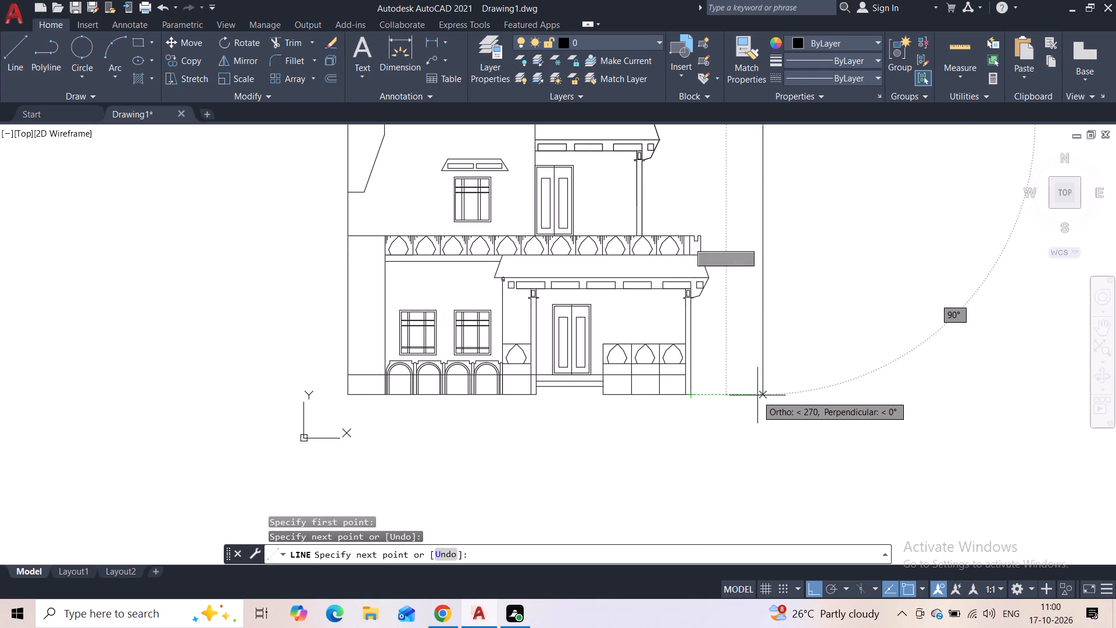
left_click(767, 395)
left_click(693, 395)
key("Escape")
Draw a short vertical line from the upper canopy's outer top corner up to the uppermost horizontal line.
scroll(742, 352, "down", 1)
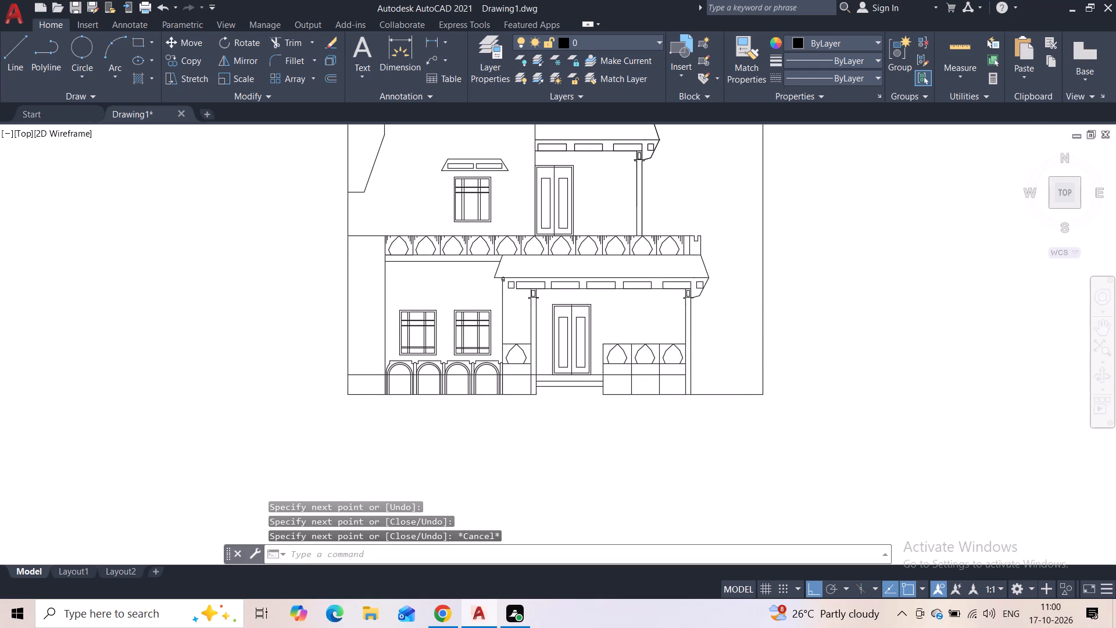
middle_click_drag(742, 352, 703, 433)
scroll(670, 311, "up", 2)
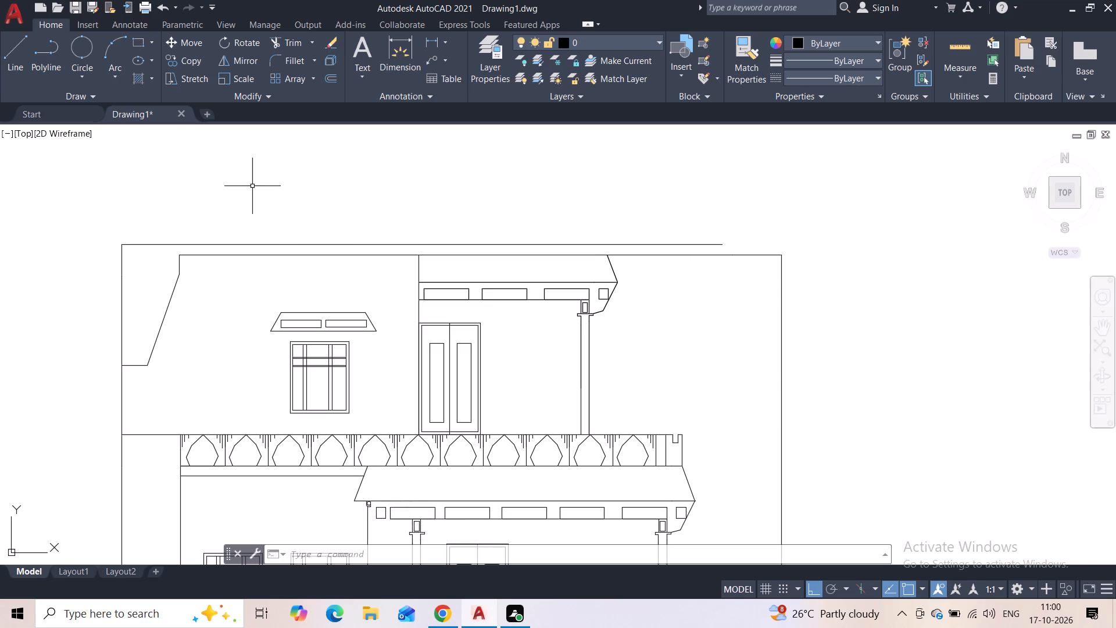
left_click(22, 60)
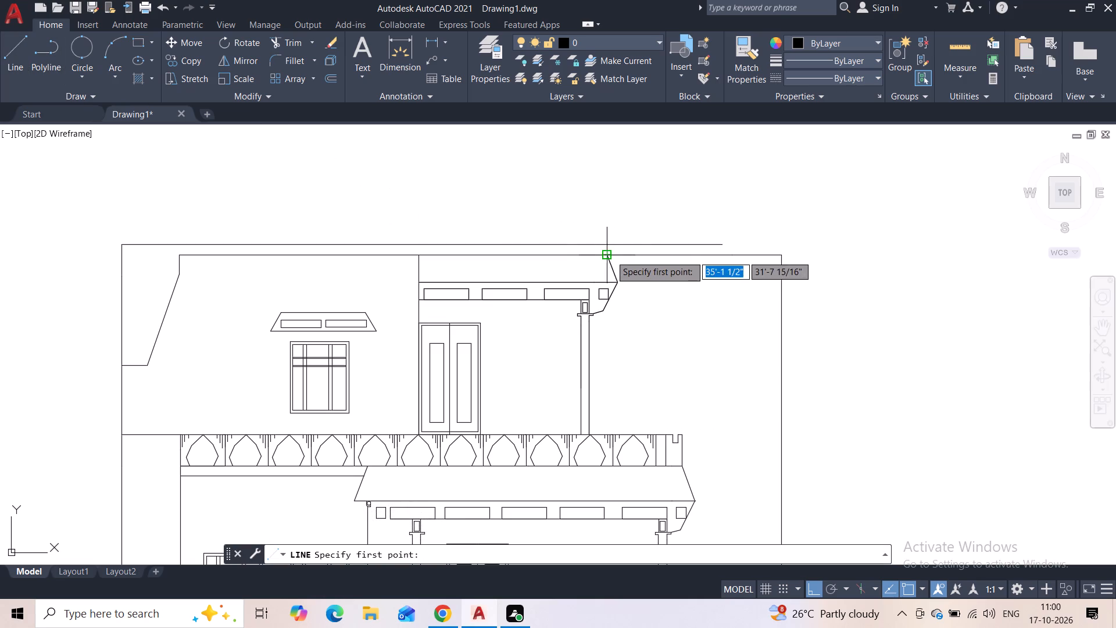
left_click(609, 255)
left_click(609, 247)
key("Escape")
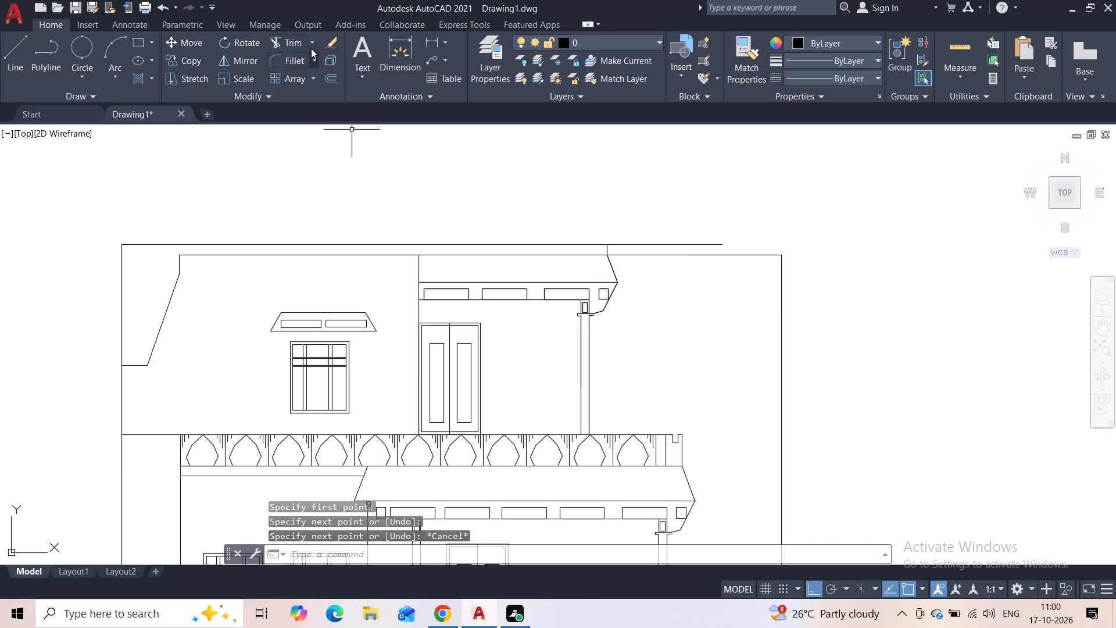
Trim the uppermost horizontal line where it extends beyond the short vertical above the upper canopy's outer corner.
left_click(298, 38)
left_click_drag(639, 235, 639, 247)
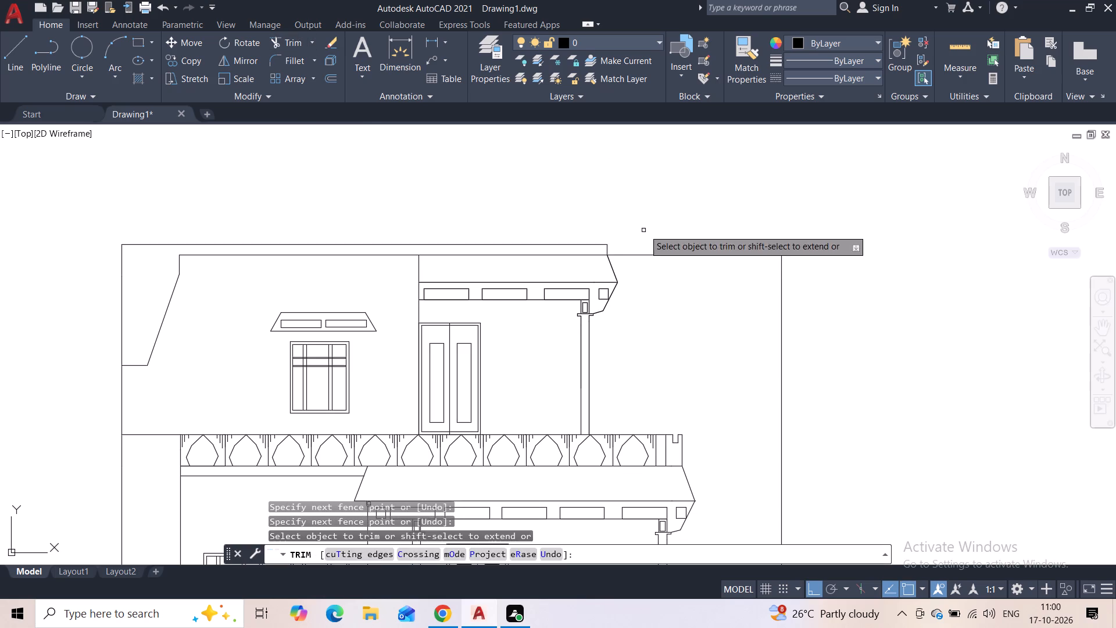
key("Escape")
Draw a diagonal line about 8' long across the outline's upper outer corner, from the lower top horizontal to the outer vertical.
left_click(19, 65)
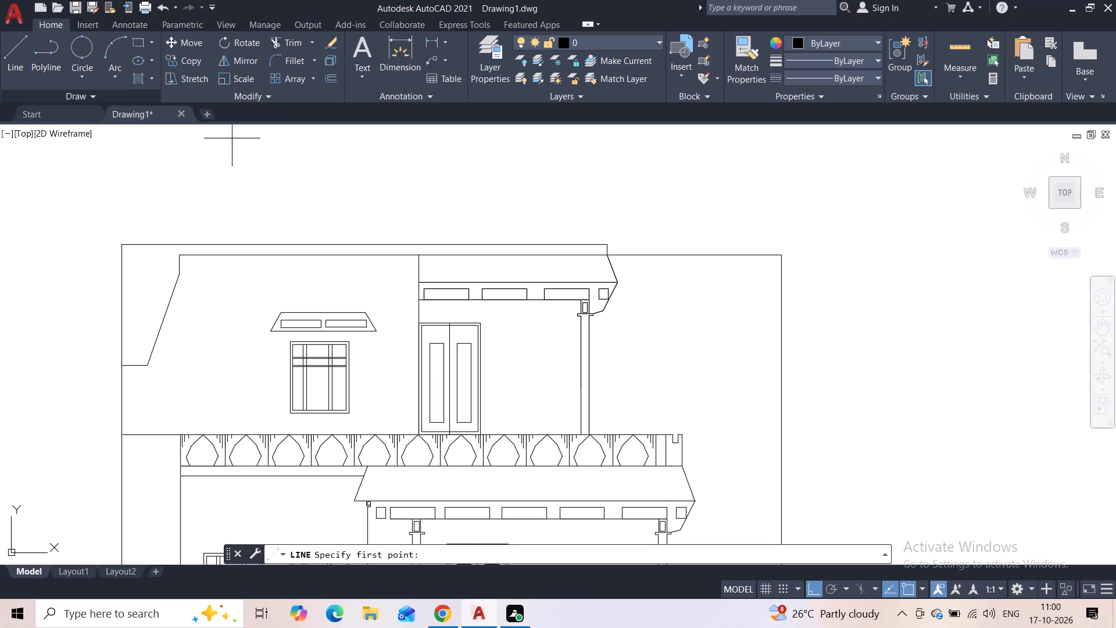
key("F8")
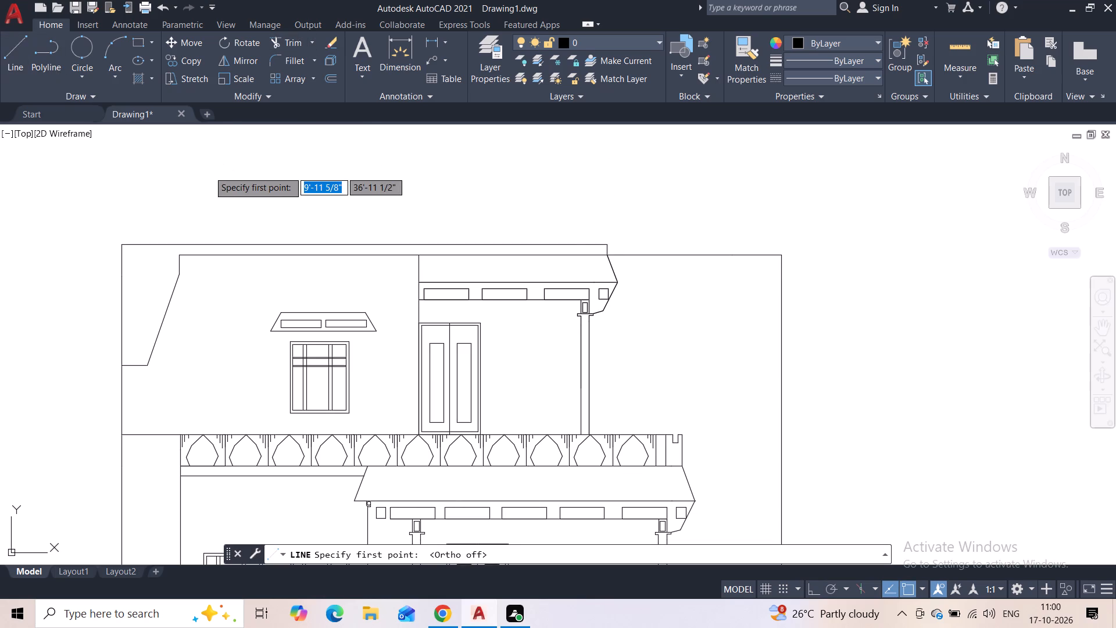
left_click(702, 260)
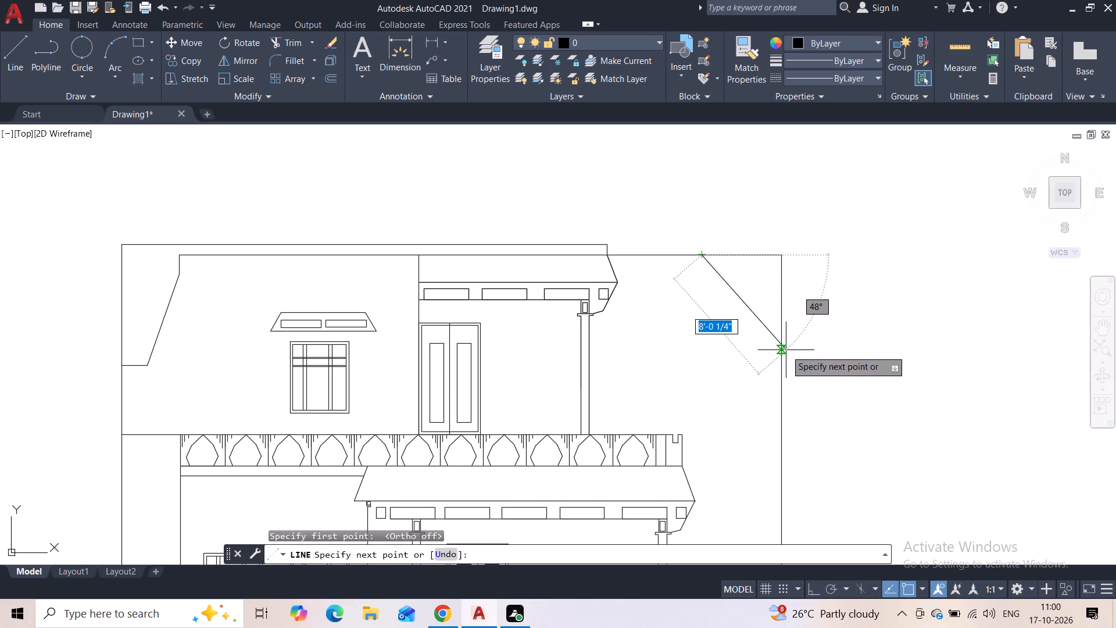
left_click(786, 350)
key("Escape")
Copy the first ground-floor arch with its rounded post onto the ground line between the porch's outer column and the outline's outer vertical.
scroll(812, 312, "down", 1)
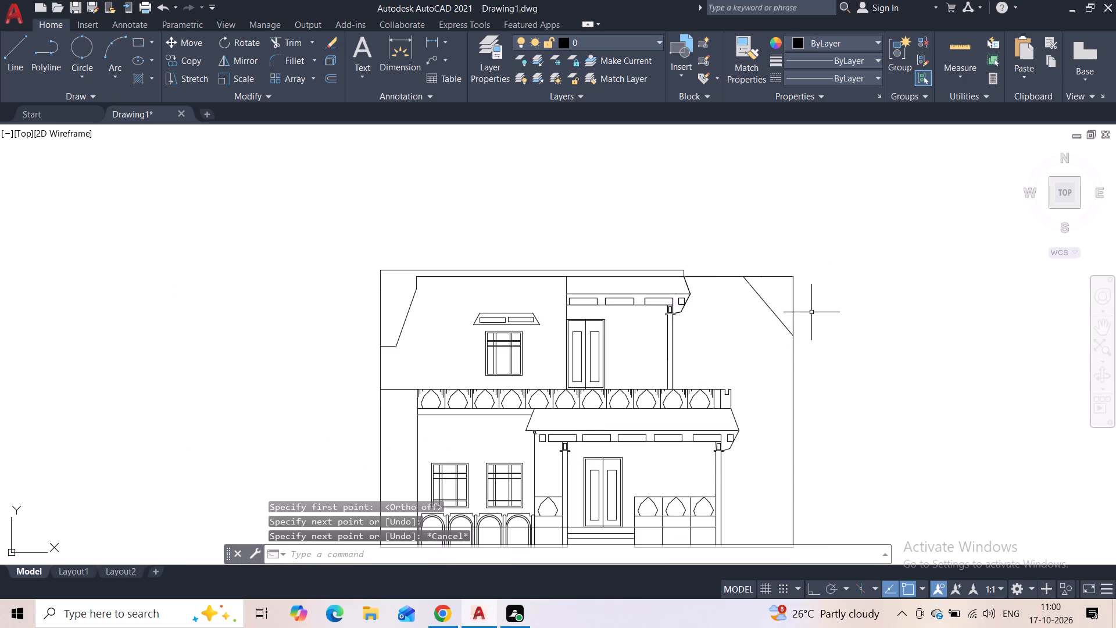
scroll(811, 312, "down", 1)
middle_click_drag(834, 379, 797, 308)
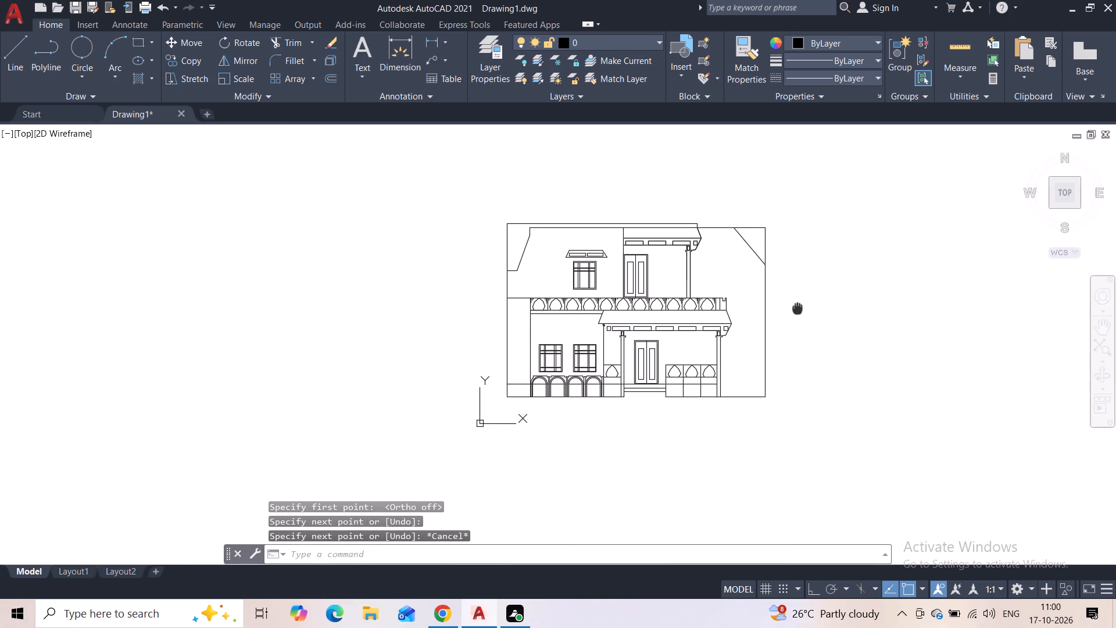
middle_click_drag(797, 308, 788, 272)
scroll(672, 350, "up", 2)
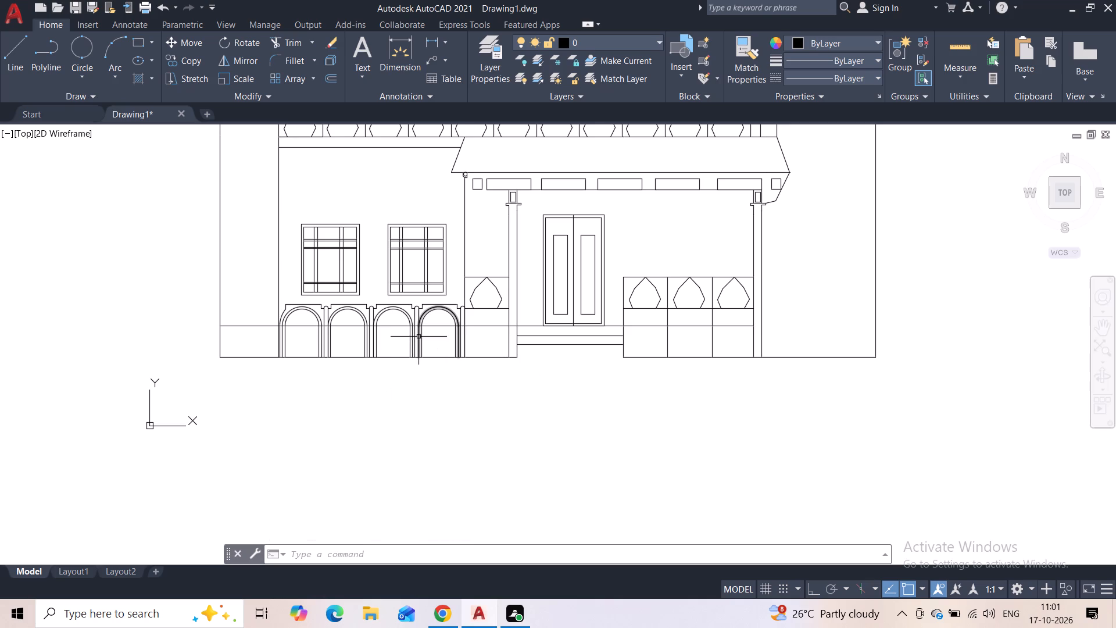
scroll(321, 329, "up", 2)
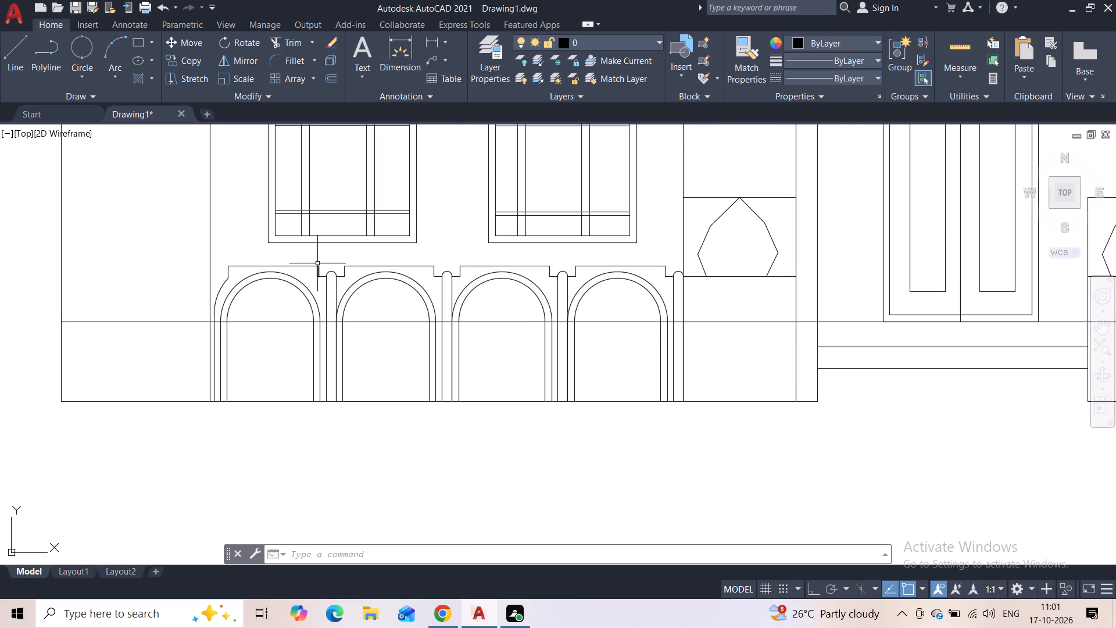
left_click(327, 262)
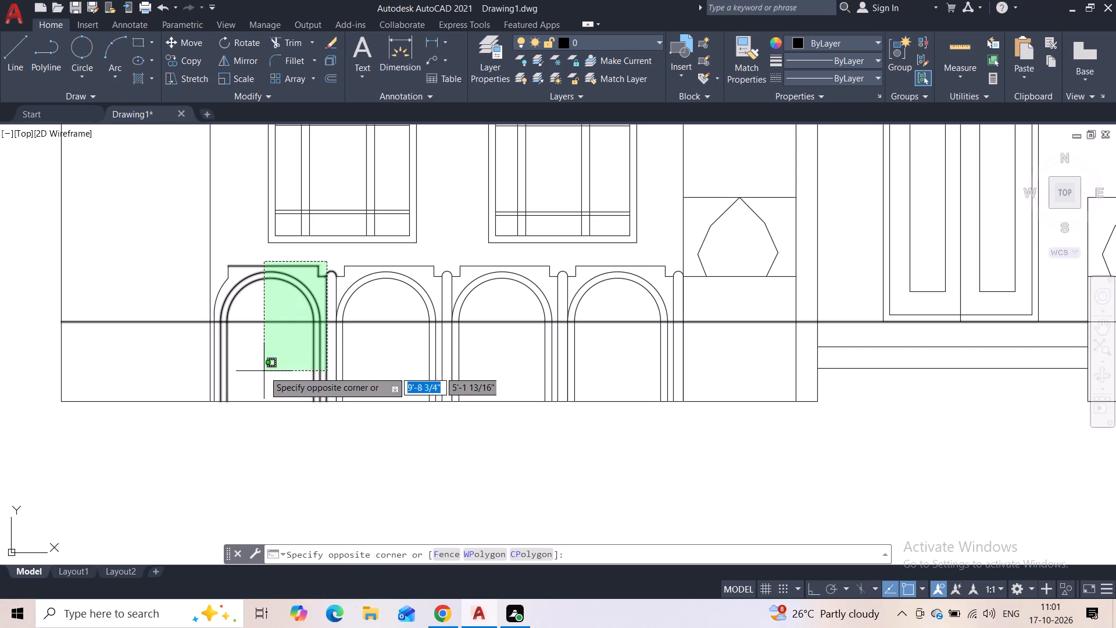
left_click(220, 306)
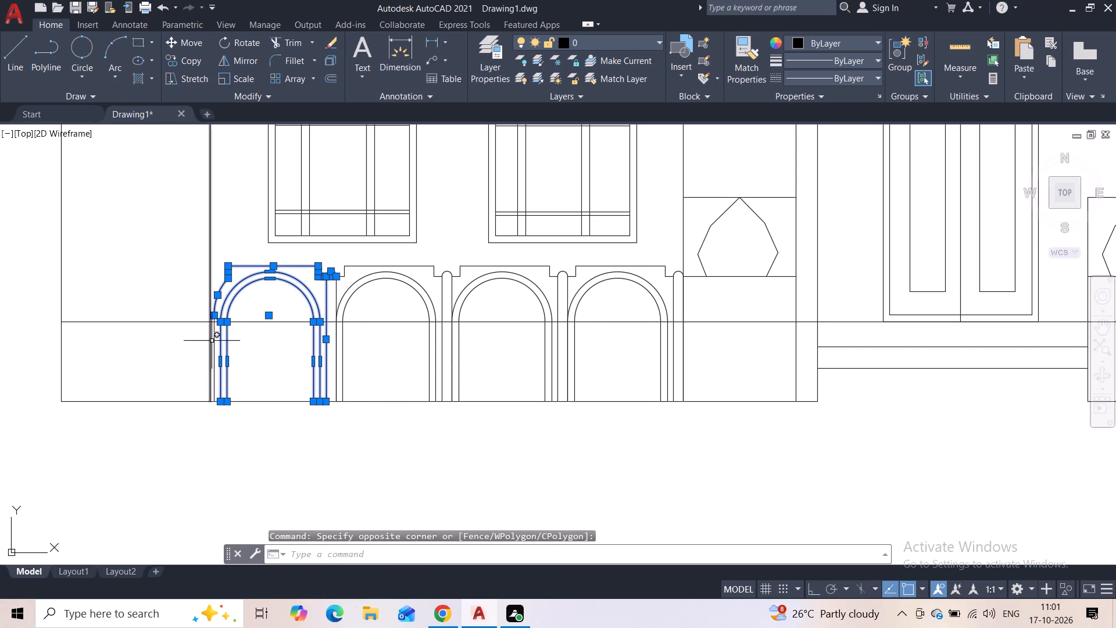
left_click(214, 340)
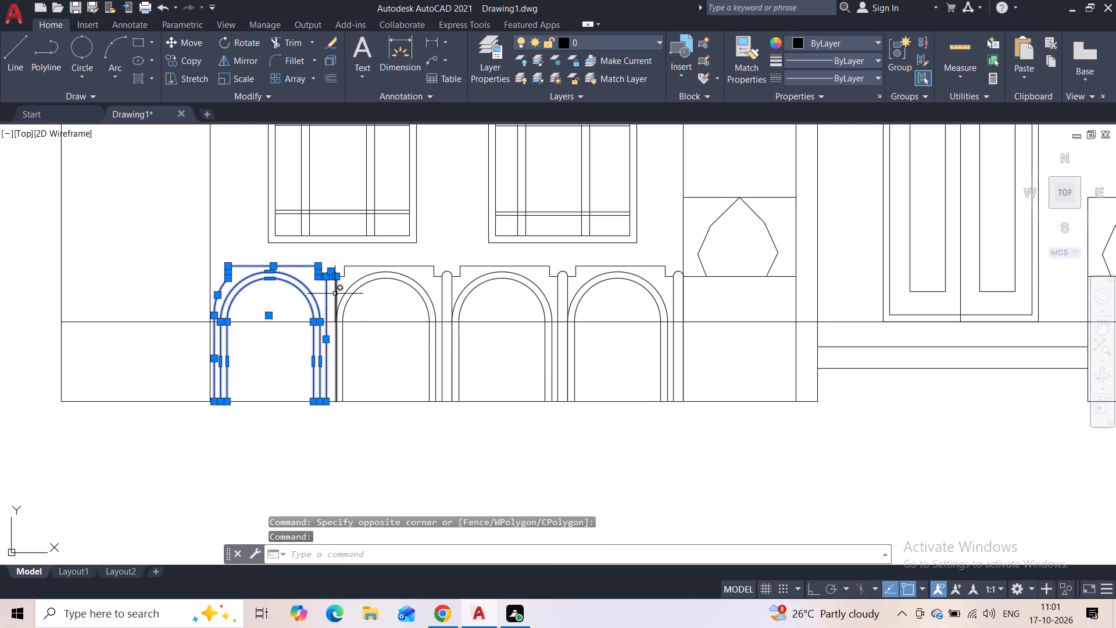
left_click(335, 294)
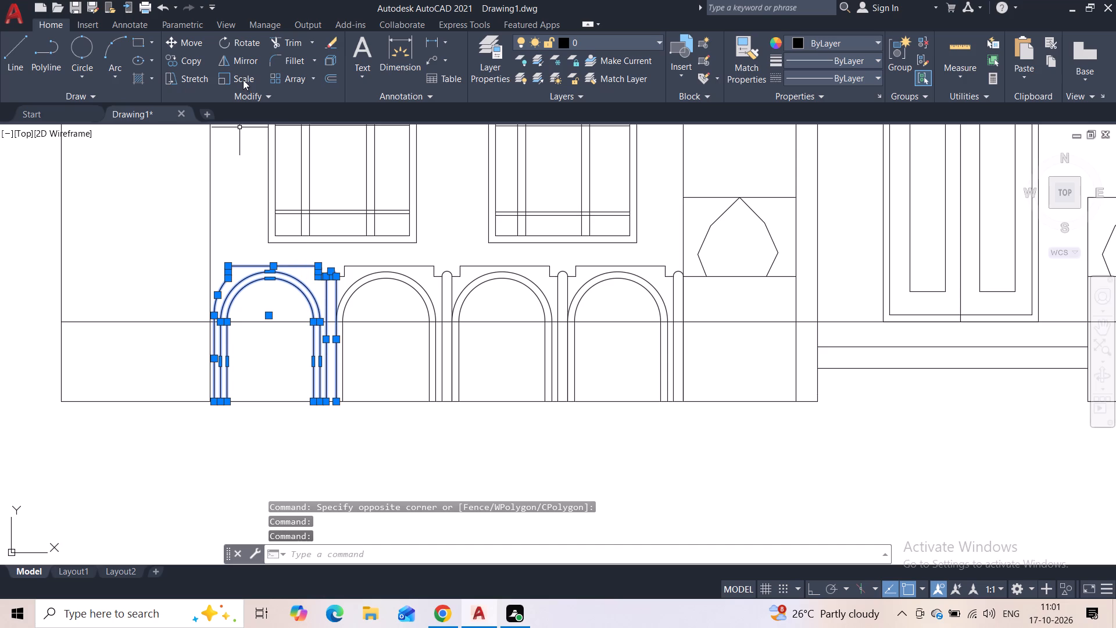
left_click(189, 59)
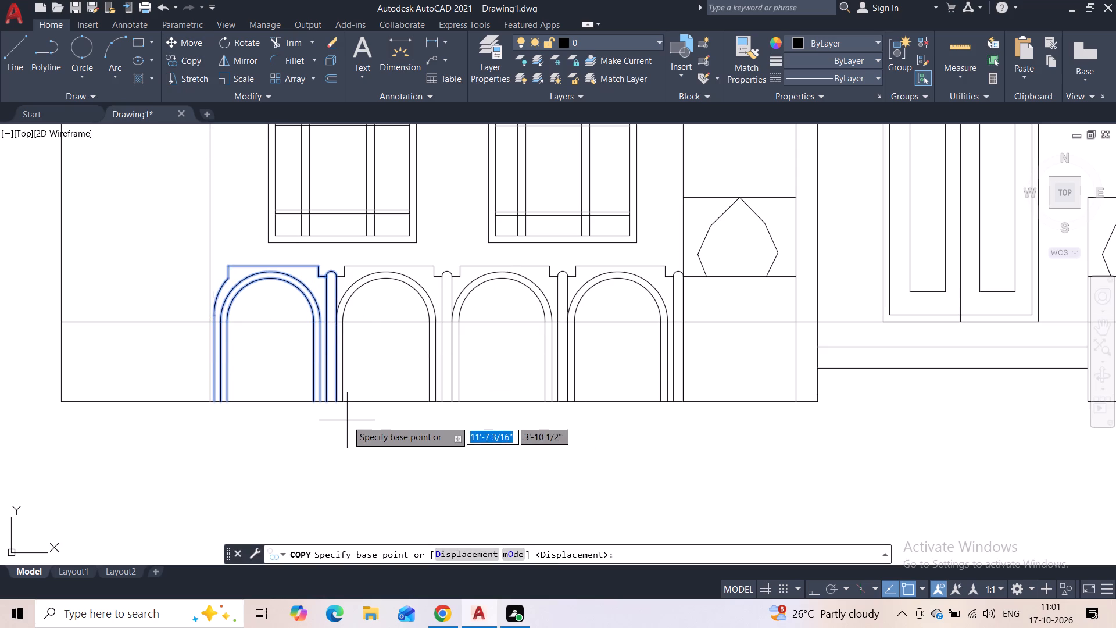
left_click(335, 403)
middle_click_drag(599, 445, 236, 465)
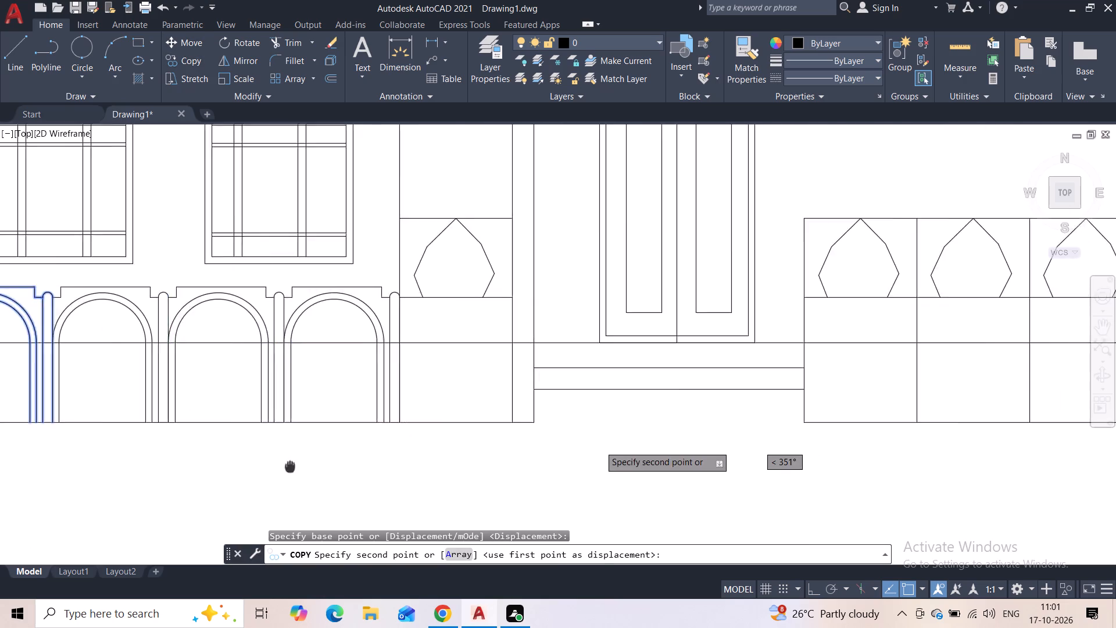
middle_click_drag(236, 465, 144, 459)
middle_click_drag(765, 414, 203, 445)
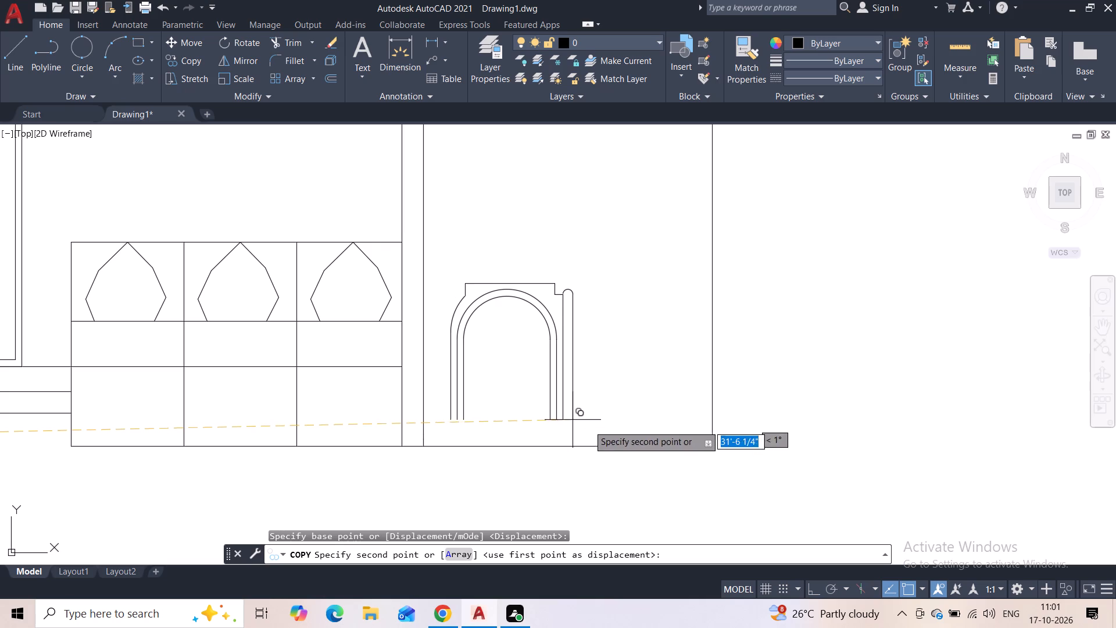
left_click(656, 446)
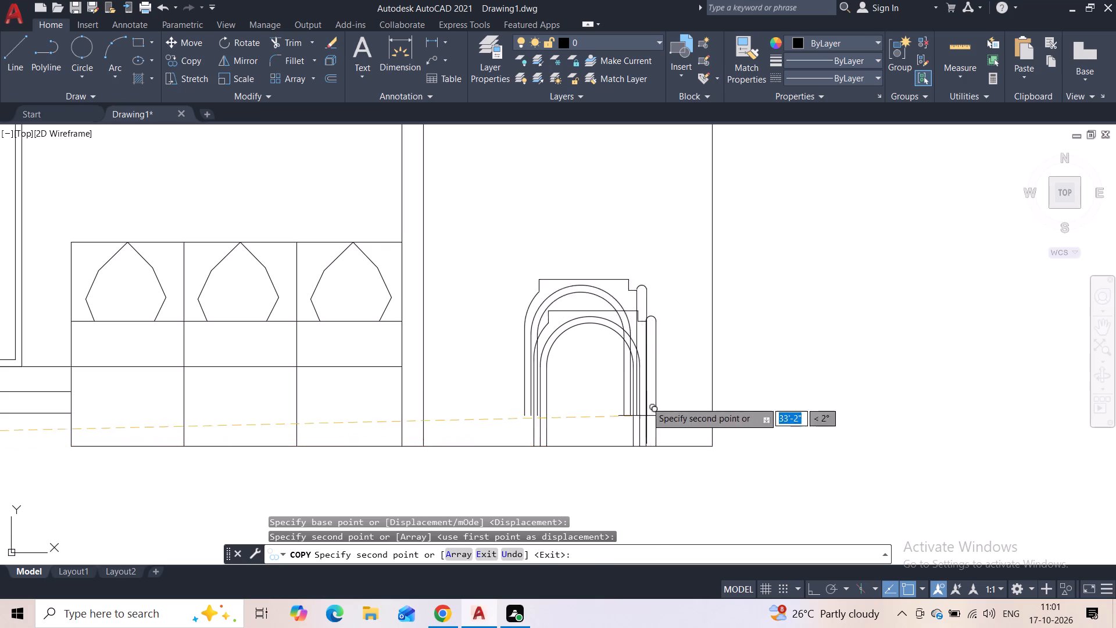
key("Escape")
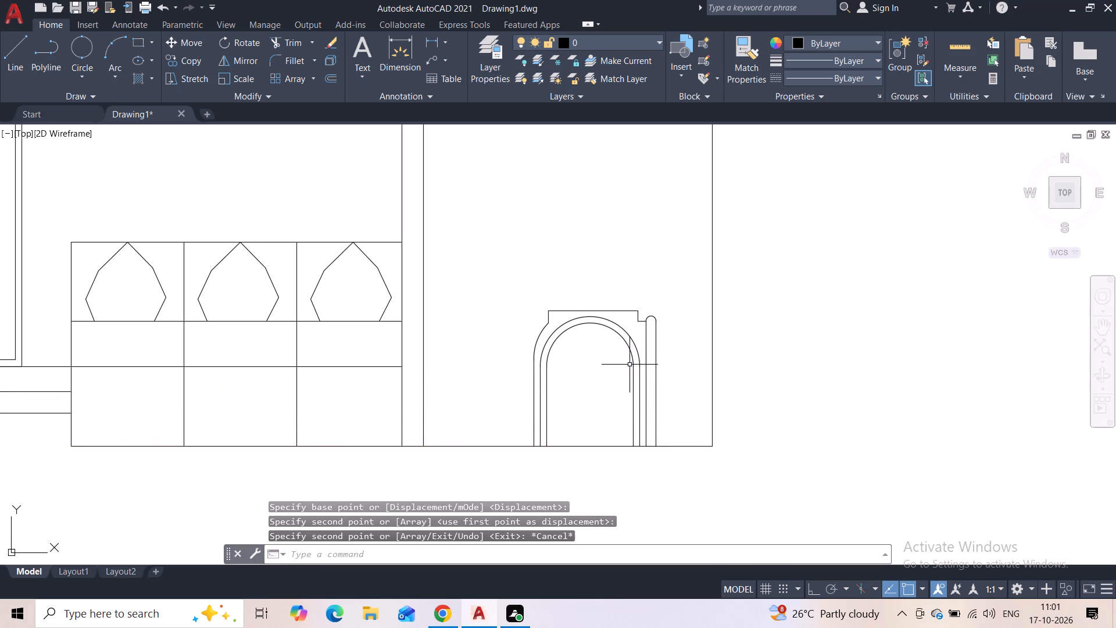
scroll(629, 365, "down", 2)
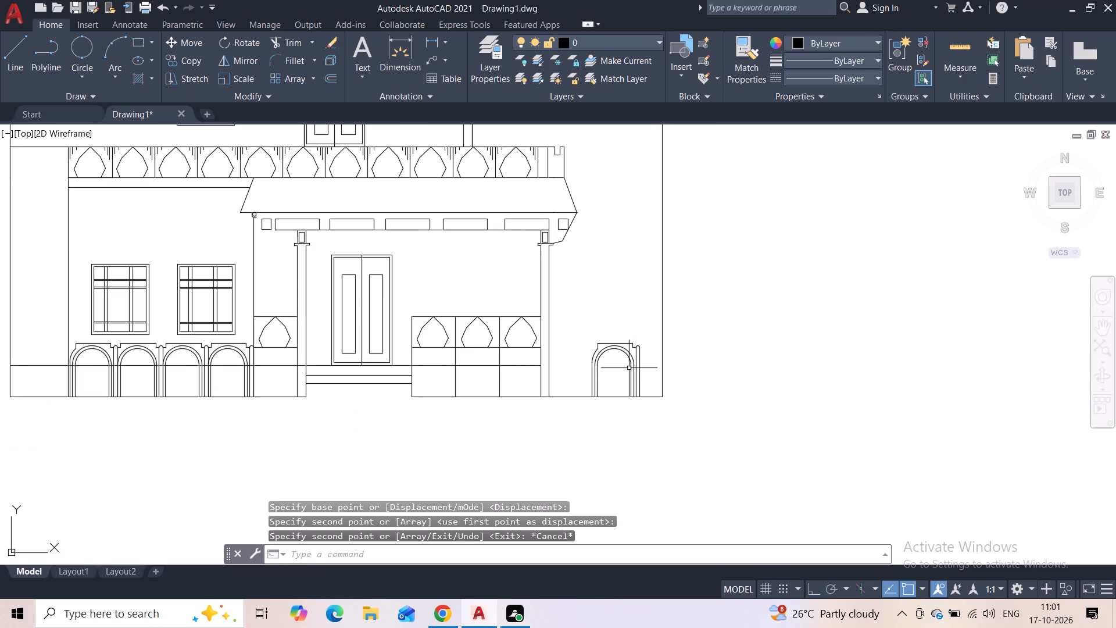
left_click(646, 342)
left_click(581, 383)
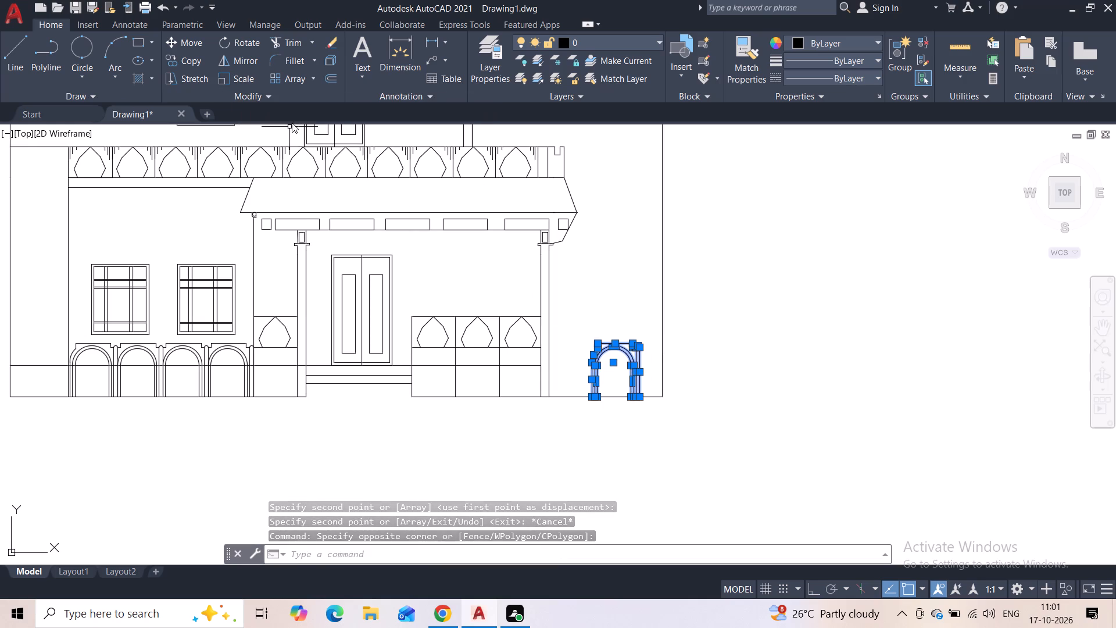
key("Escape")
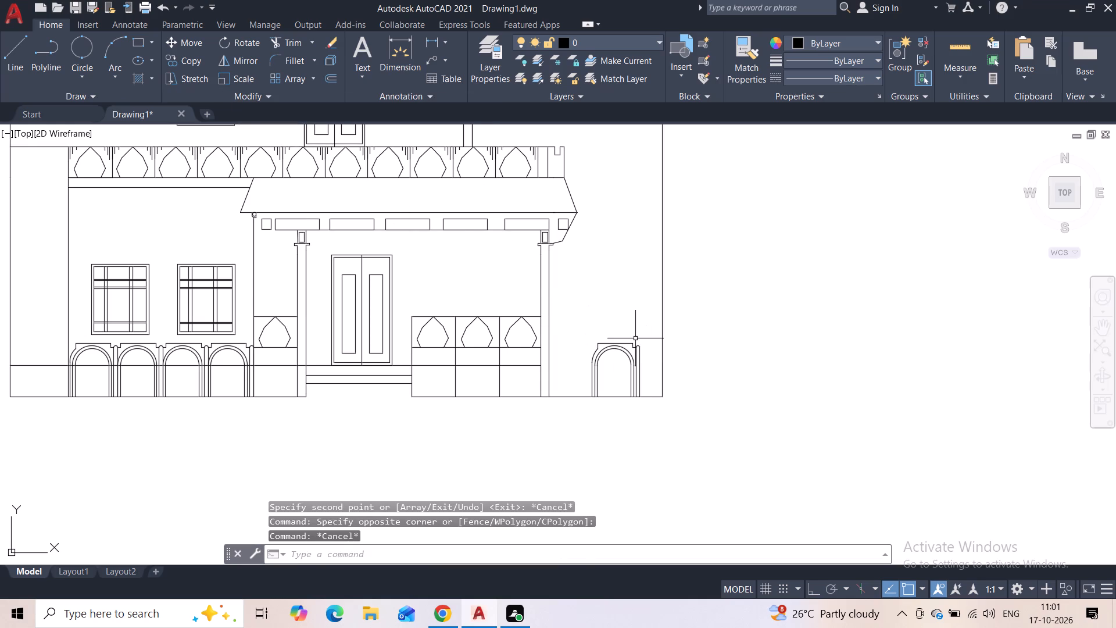
Move the copied arch and post along the ground line so the post's outer base meets the outline's bottom outer corner.
left_click(646, 332)
left_click(578, 370)
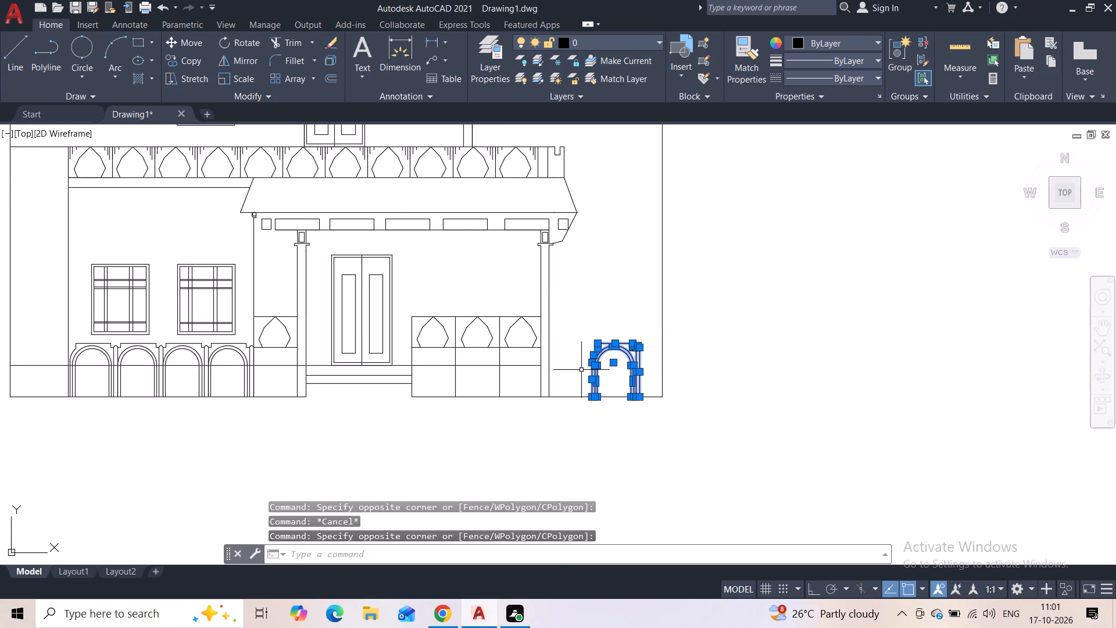
scroll(604, 381, "up", 1)
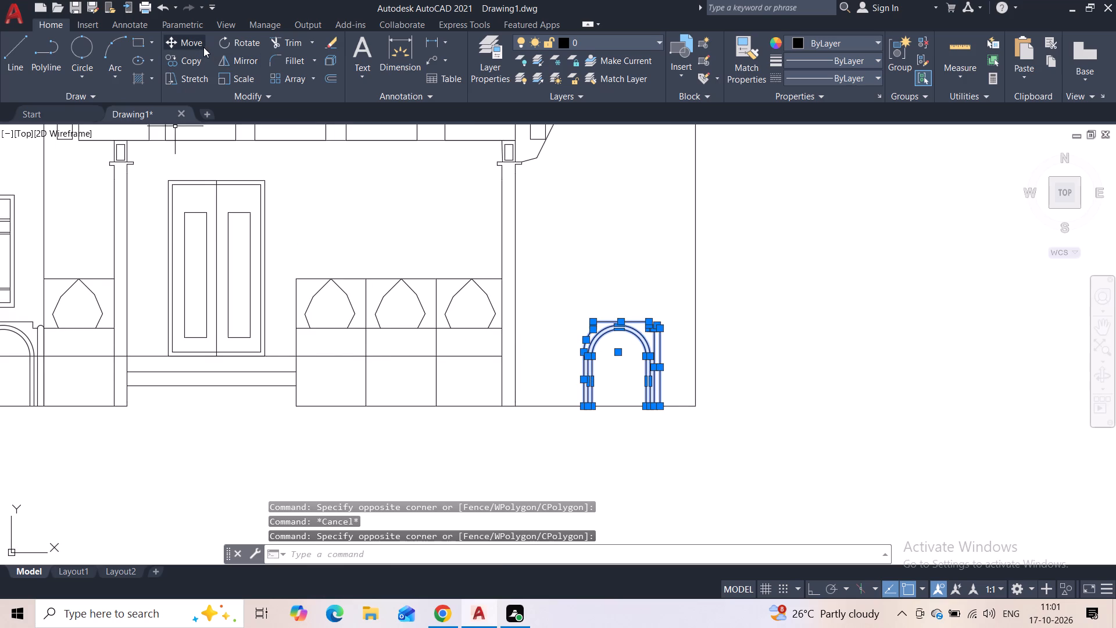
left_click(203, 47)
scroll(652, 469, "up", 3)
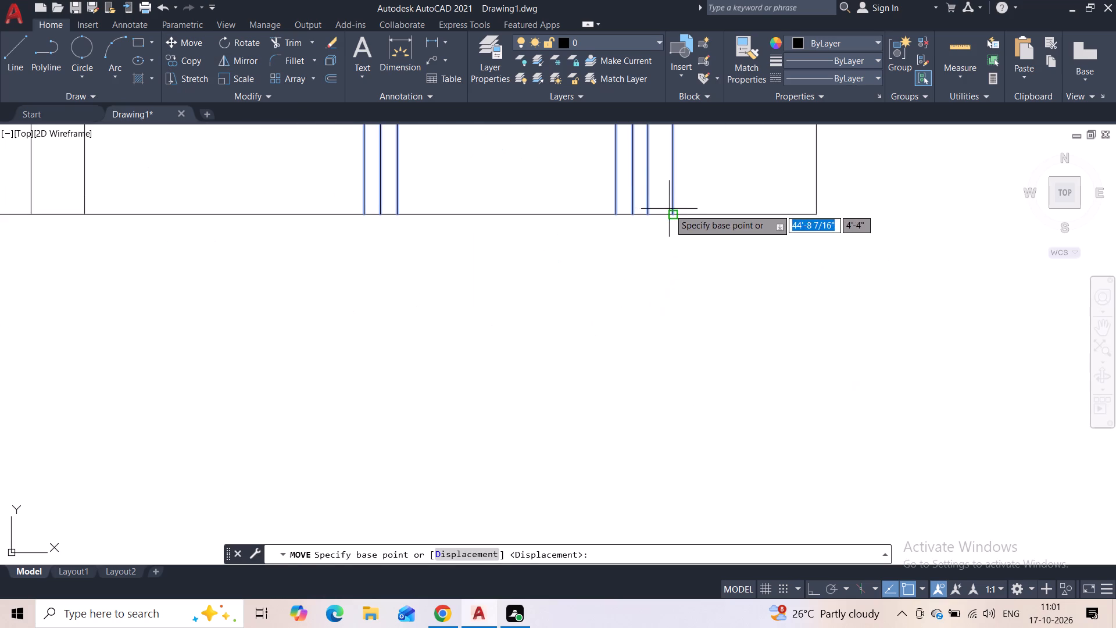
left_click(670, 209)
left_click(812, 212)
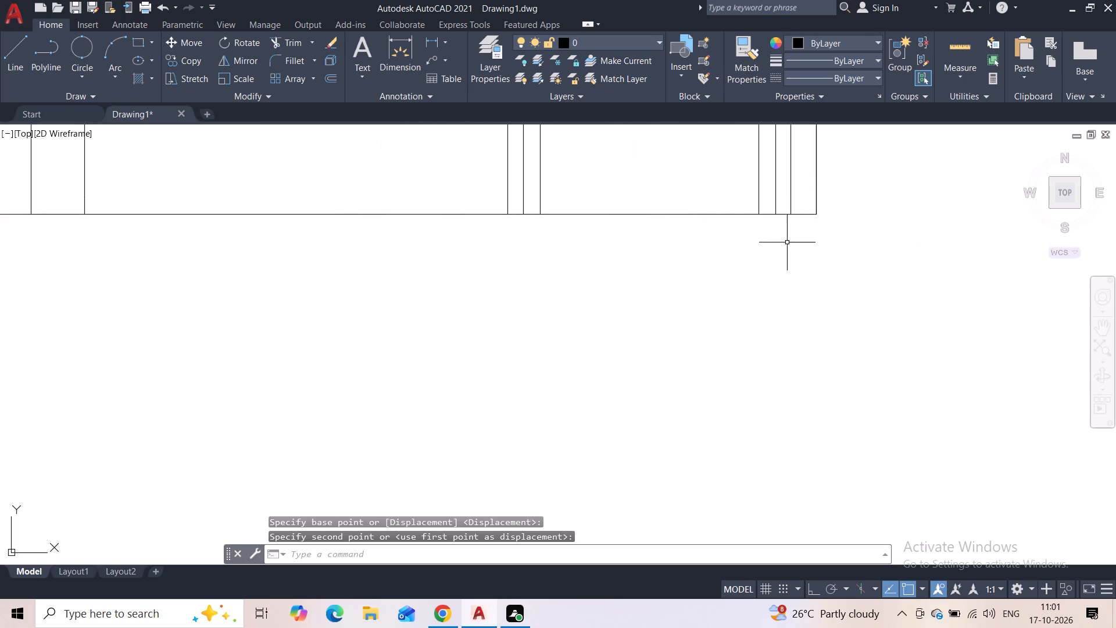
Copy the corner arch and its post along the ground line to a spot just beside the porch's outer column.
middle_click_drag(787, 242, 750, 423)
scroll(750, 423, "down", 3)
left_click(751, 324)
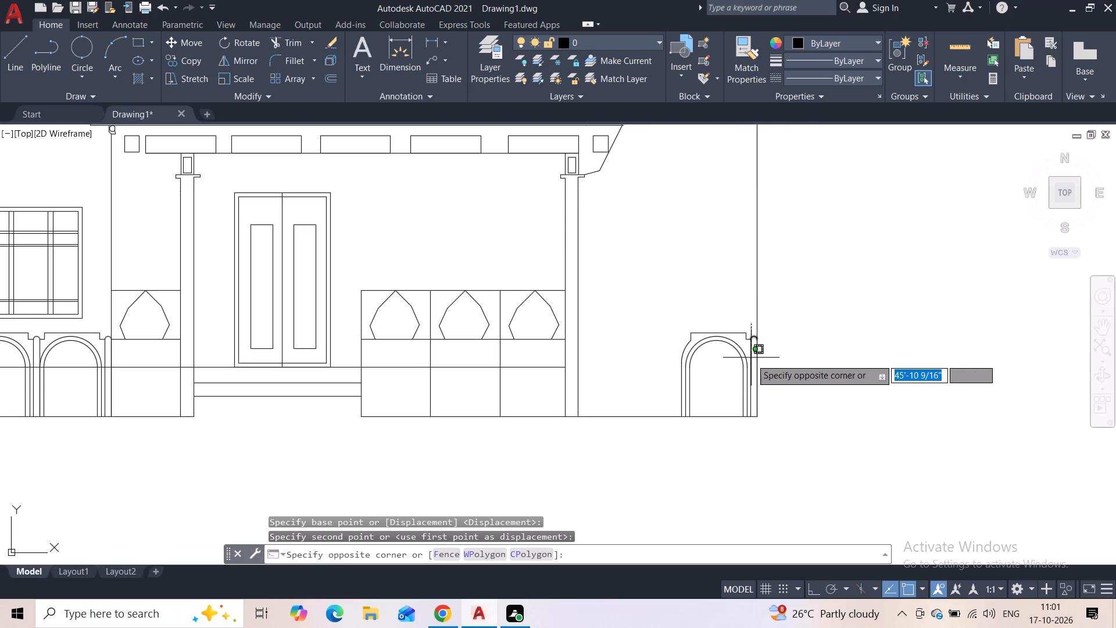
left_click(671, 397)
scroll(737, 363, "up", 2)
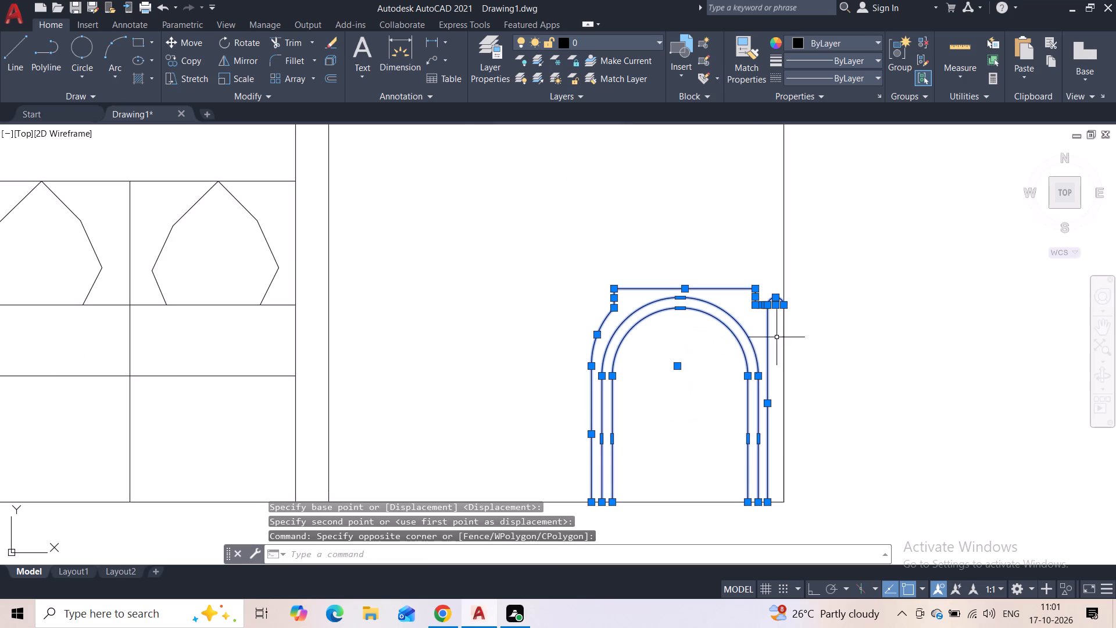
left_click(188, 62)
left_click(780, 502)
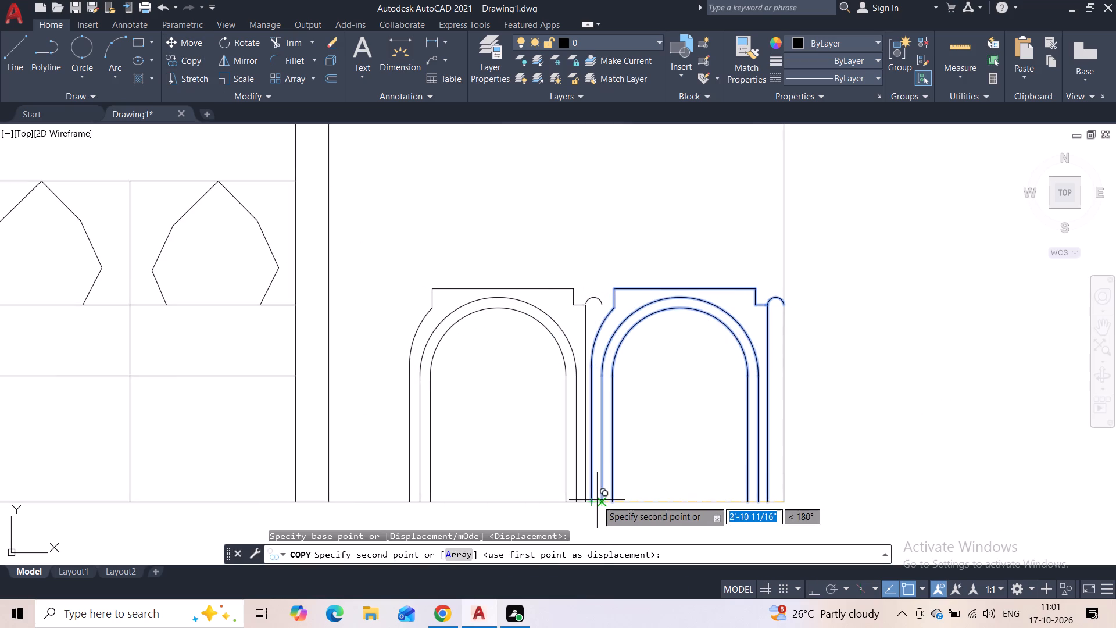
left_click(527, 502)
key("Escape")
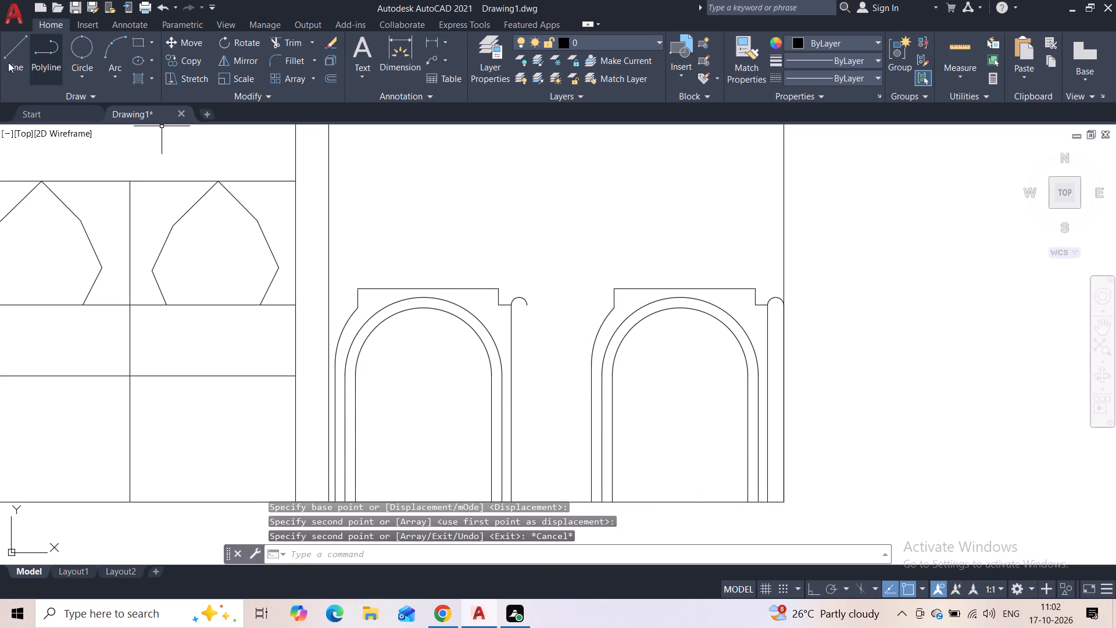
Draw the missing vertical edge of the new arch's rounded post from its cap down to the ground line.
left_click(8, 62)
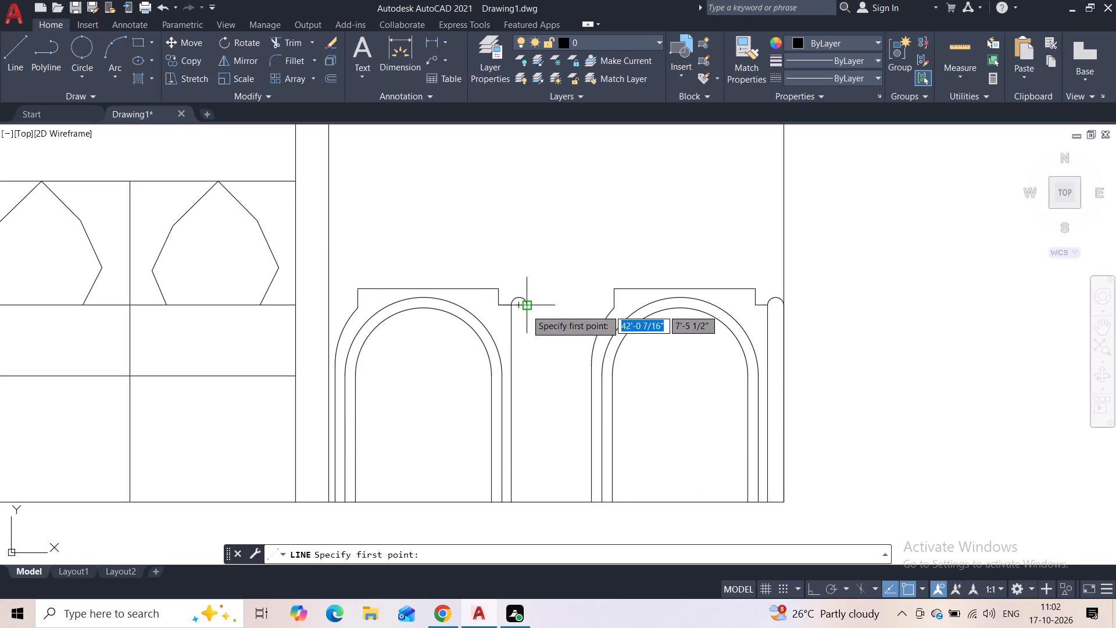
left_click(526, 309)
left_click(526, 499)
key("Escape")
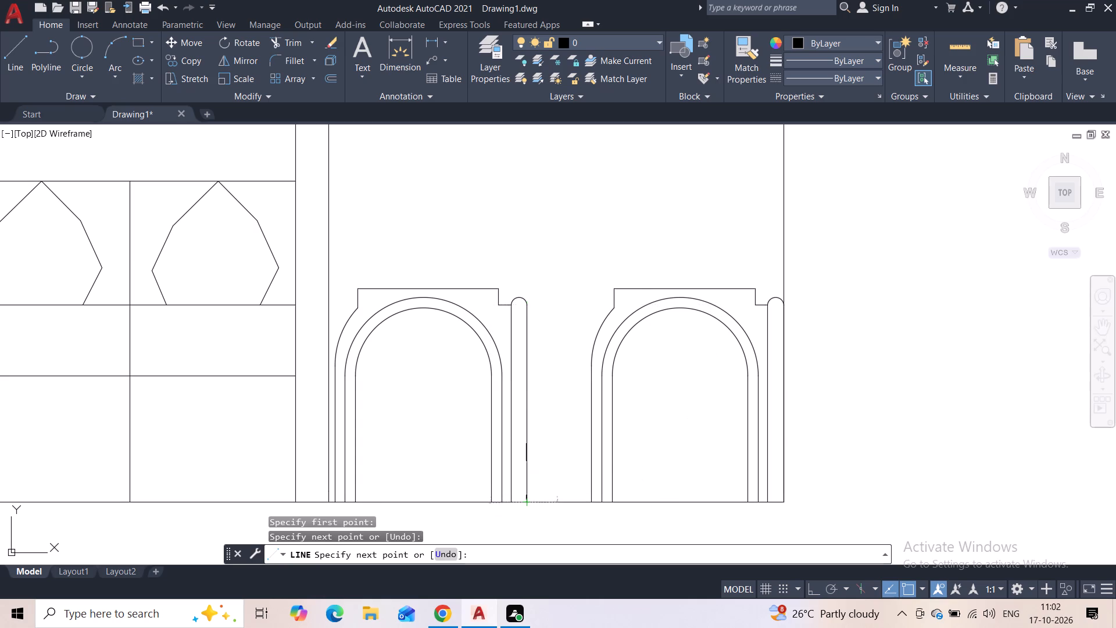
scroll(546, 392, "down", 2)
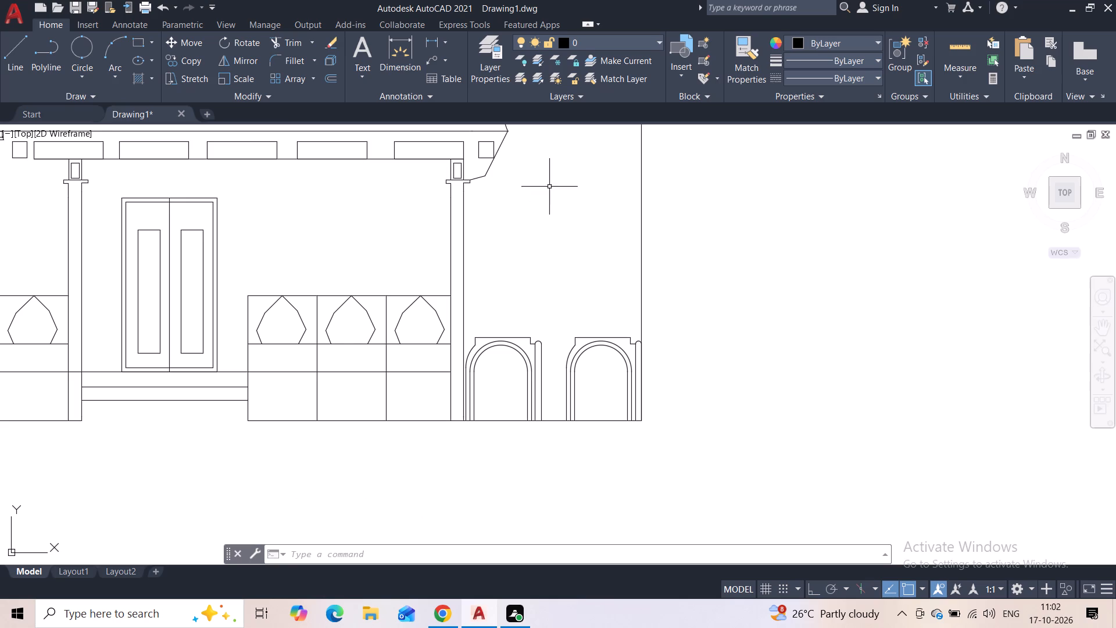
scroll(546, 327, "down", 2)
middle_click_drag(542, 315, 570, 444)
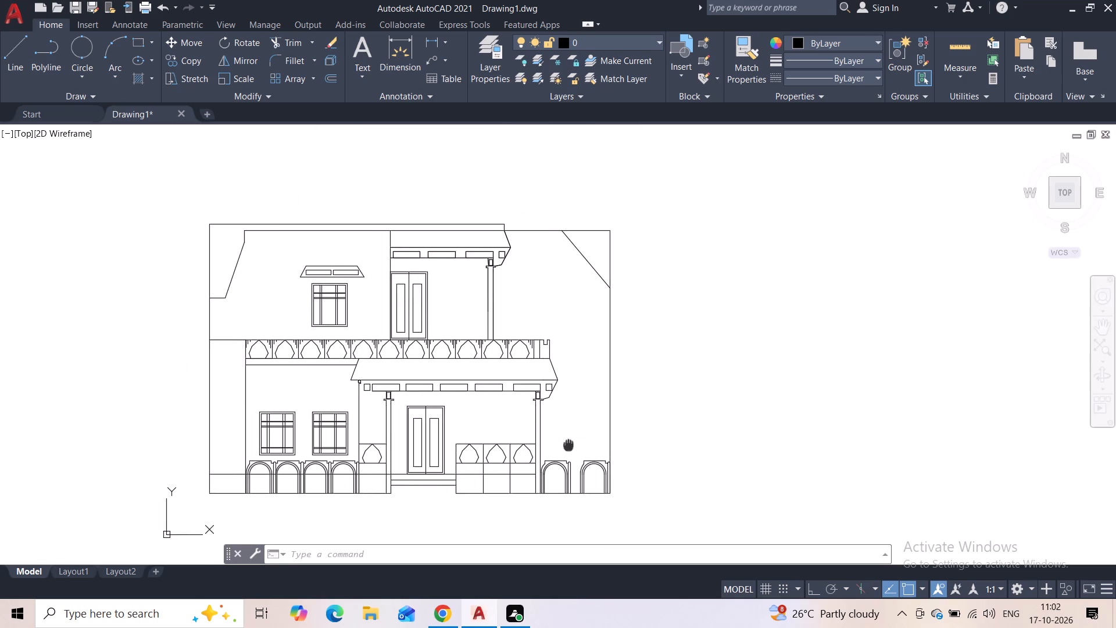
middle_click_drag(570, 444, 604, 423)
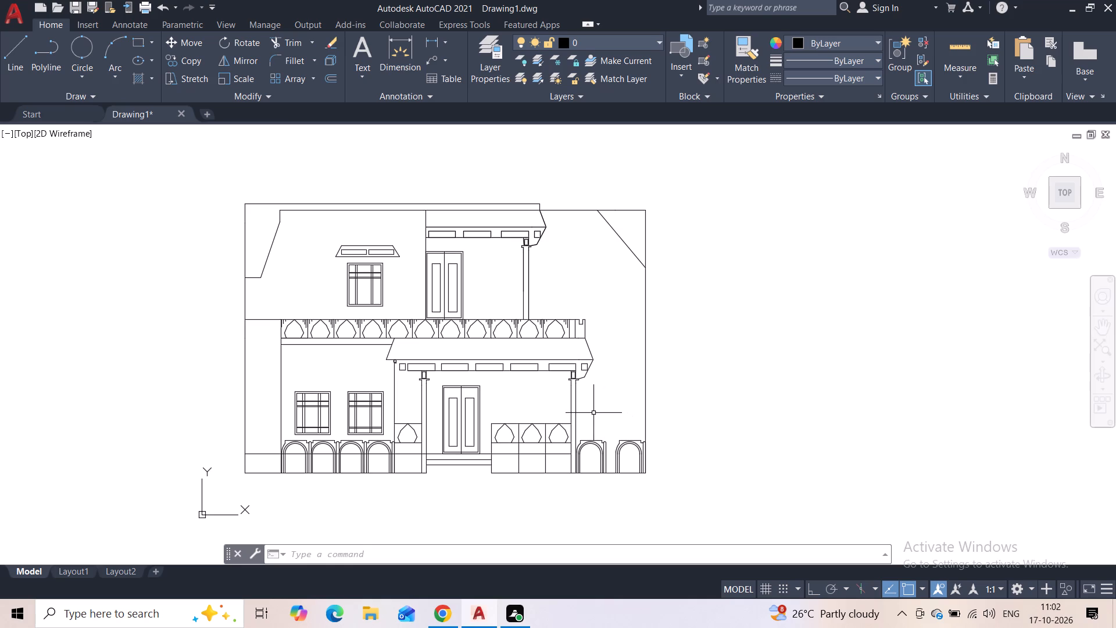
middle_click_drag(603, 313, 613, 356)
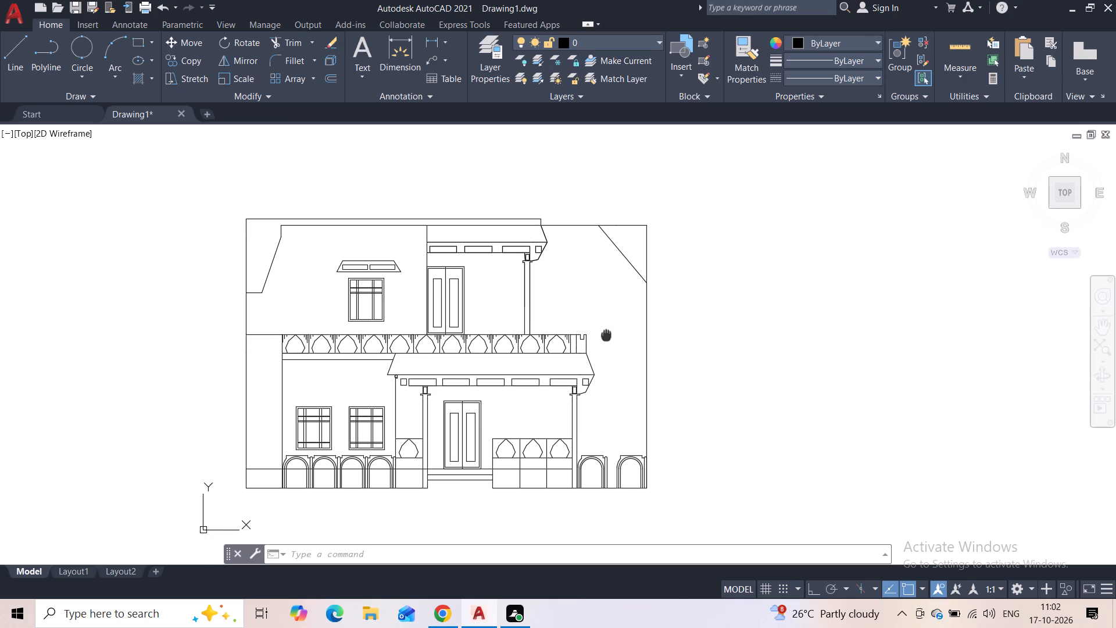
Draw a thin open-ended roof slab from the roof's top-left corner: short outward overhang, about 8" rise, top edge running back across the roof.
middle_click_drag(613, 356, 622, 377)
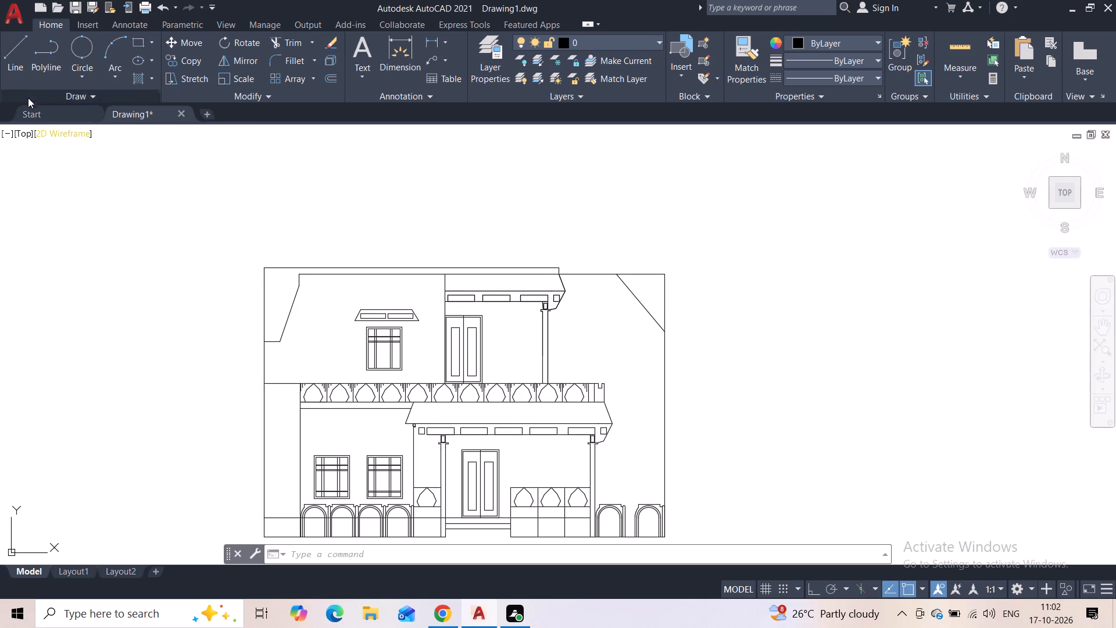
left_click(22, 66)
left_click(266, 265)
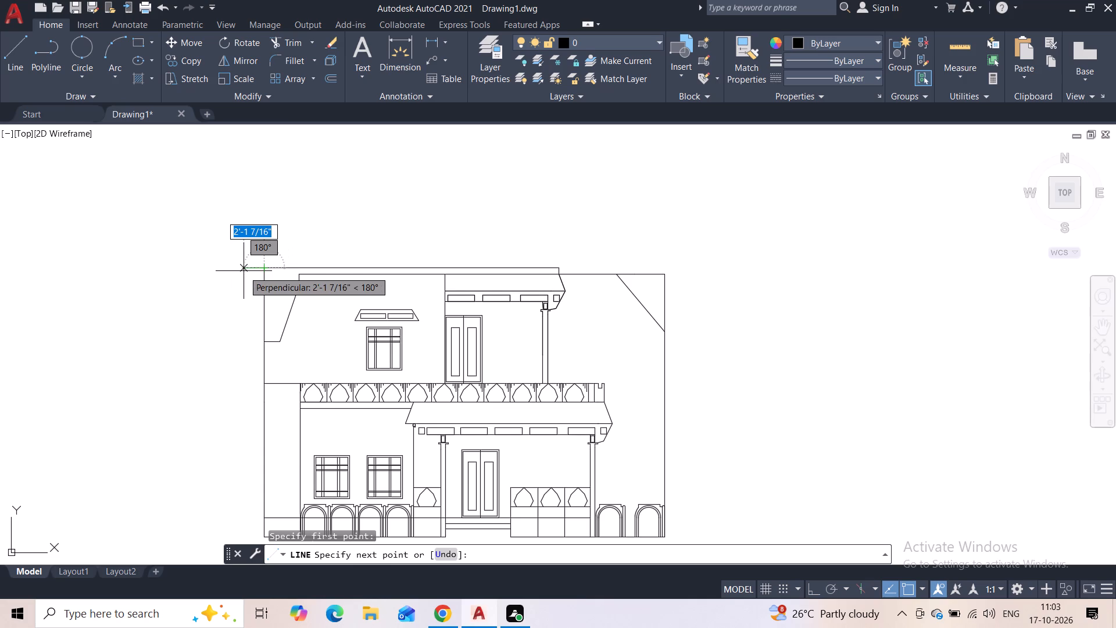
key("F8")
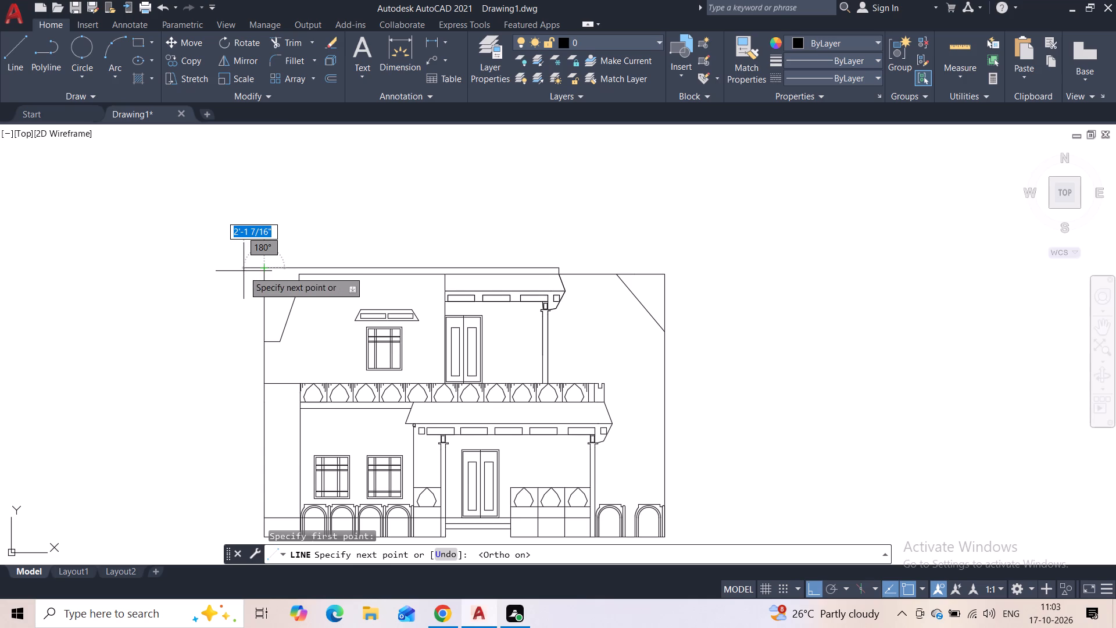
scroll(242, 263, "up", 3)
left_click(259, 278)
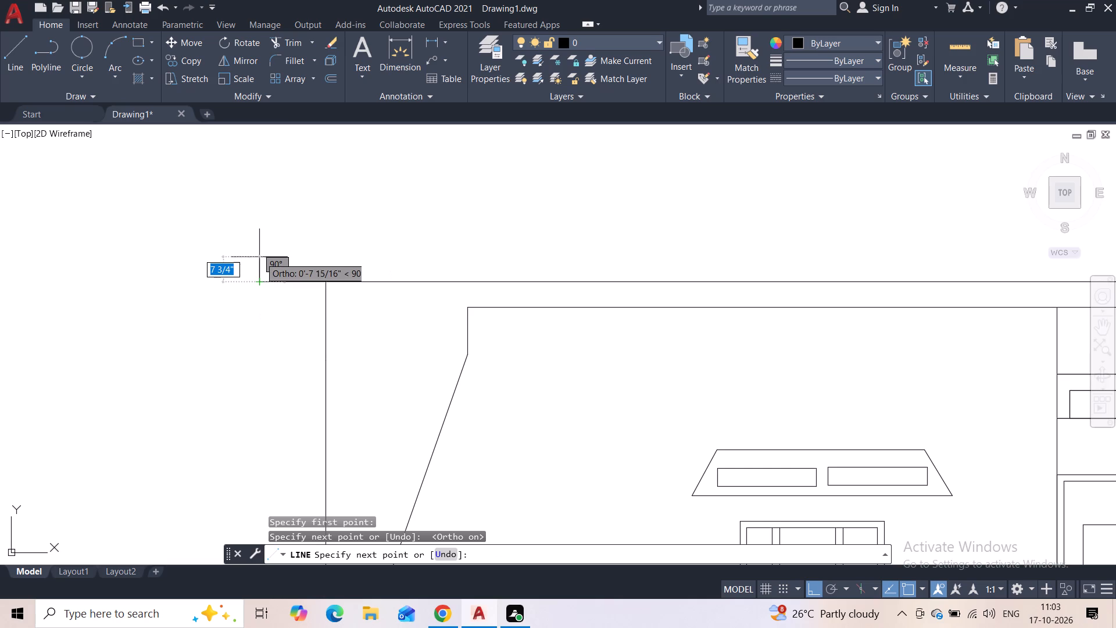
left_click(259, 257)
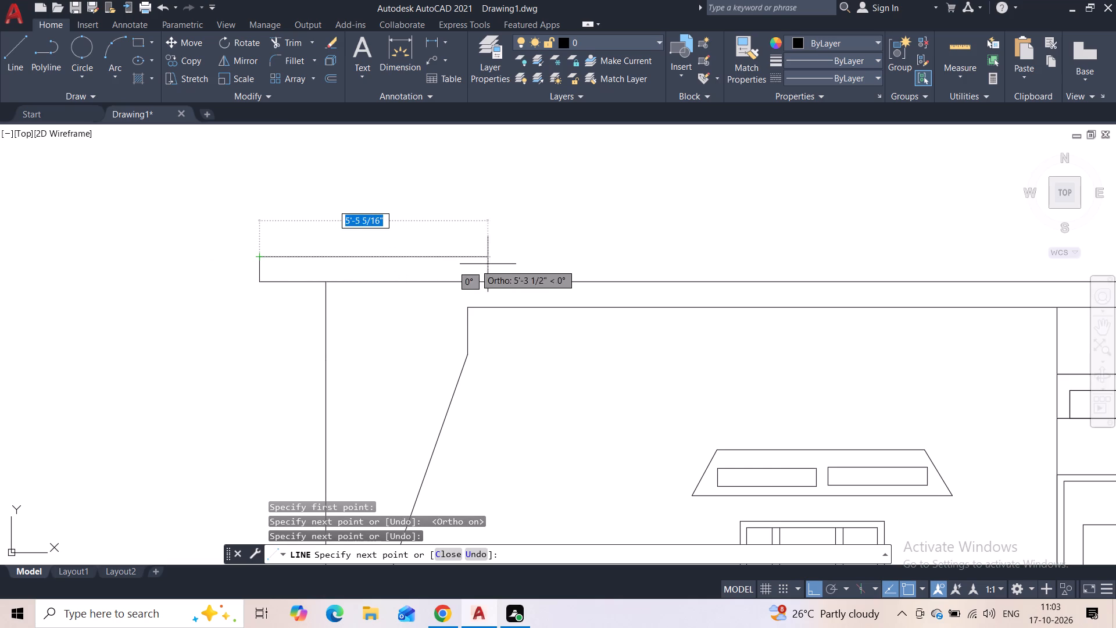
middle_click_drag(516, 266, 337, 269)
scroll(336, 269, "down", 2)
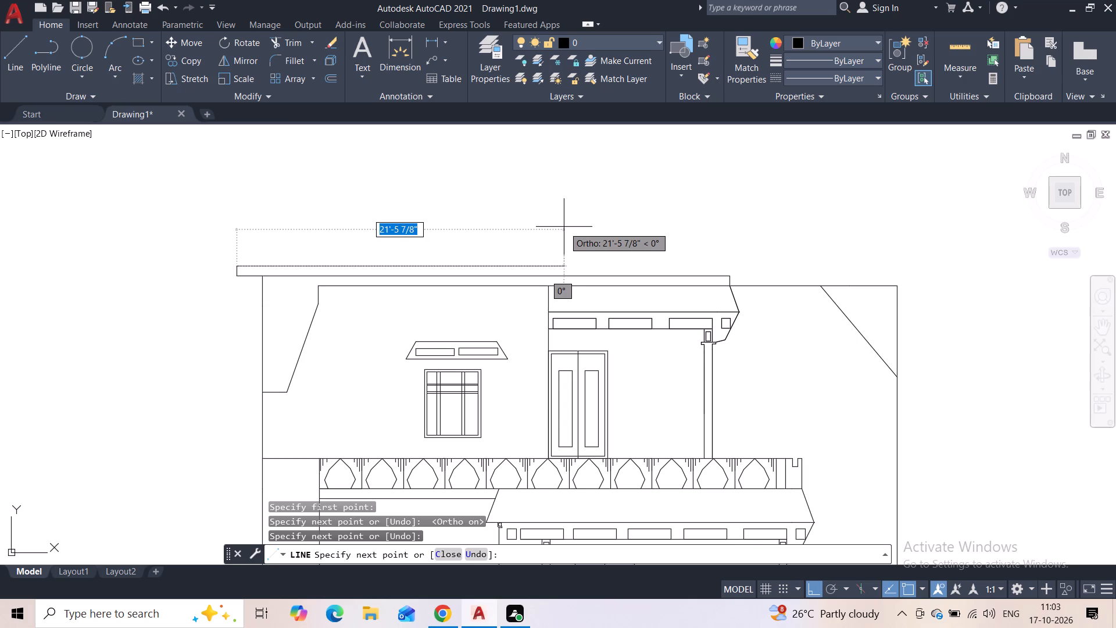
left_click(517, 234)
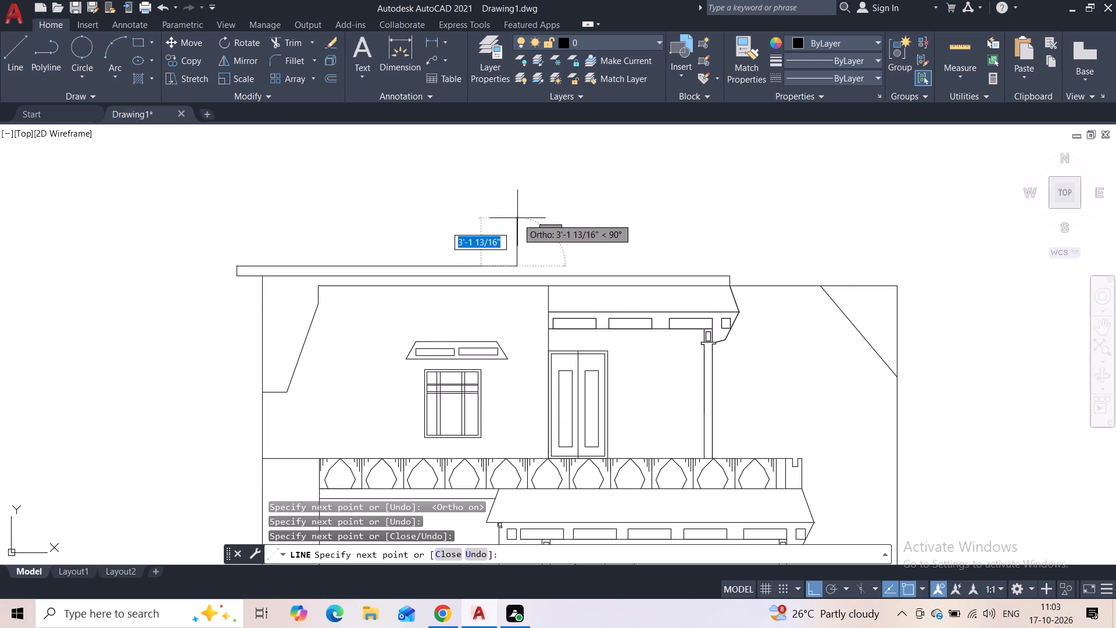
key("Escape")
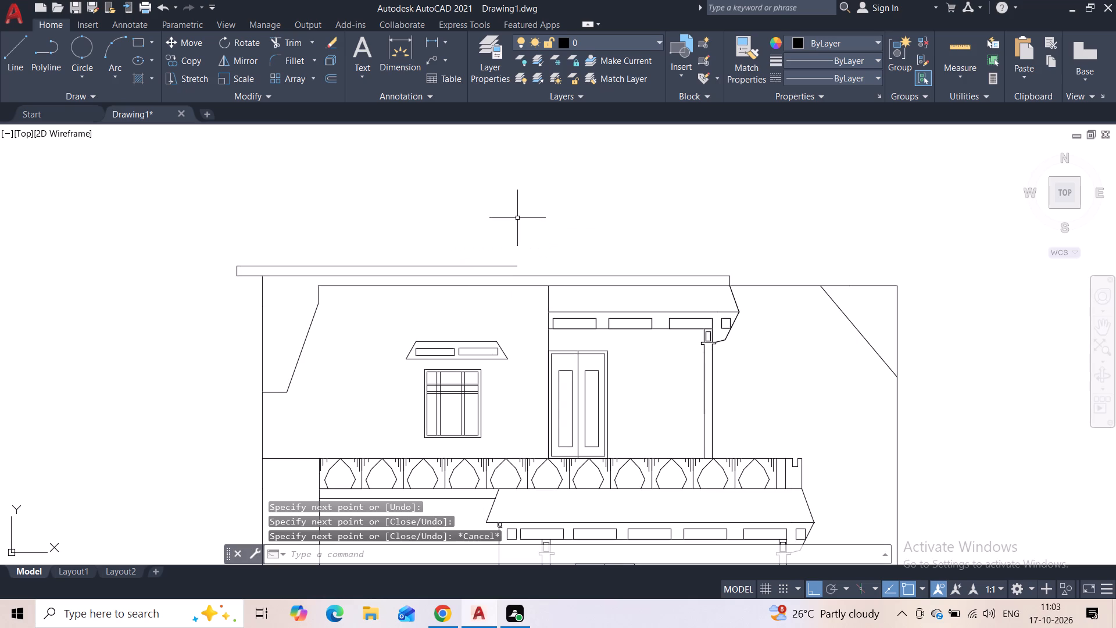
Draw a thicker second slab tier above it with about 1' overhang, ending its top edge level with the first tier's free end.
key("space")
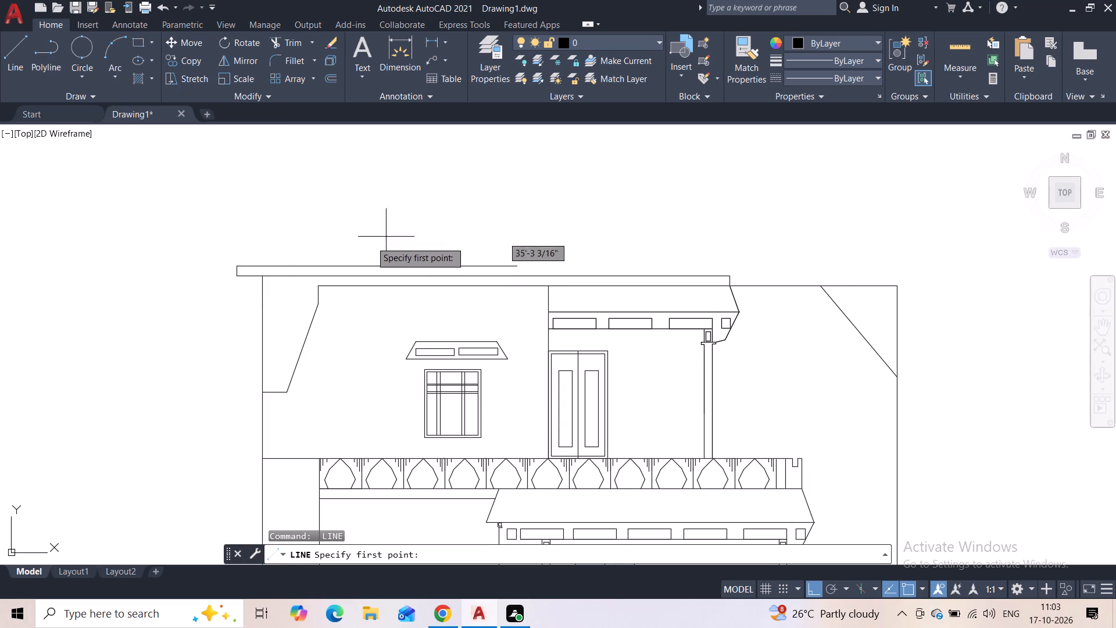
left_click(238, 265)
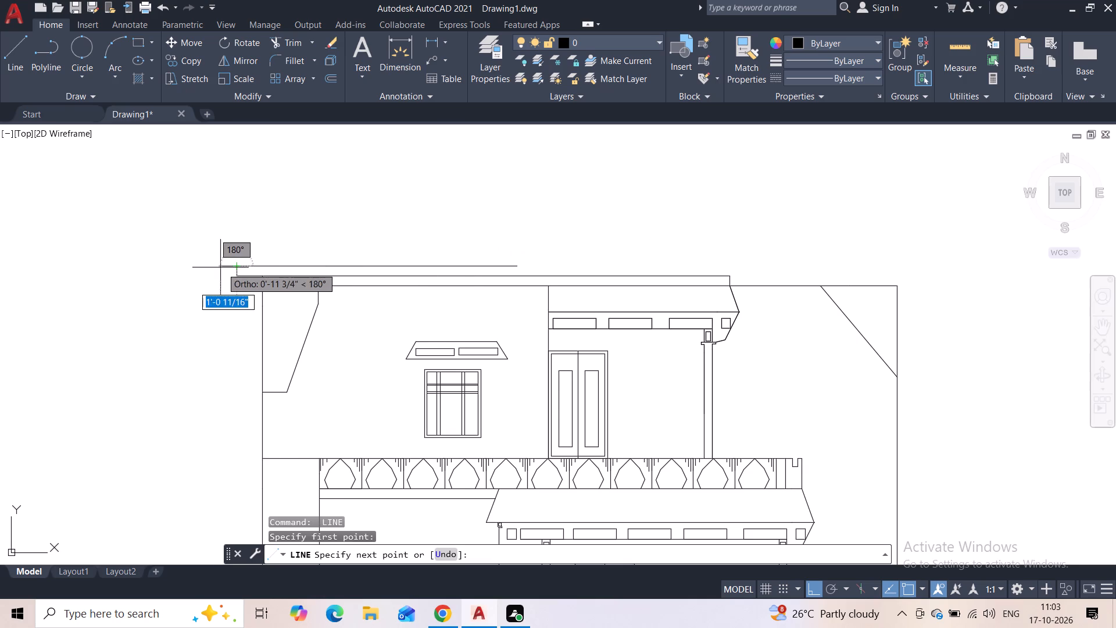
left_click(220, 267)
left_click(226, 247)
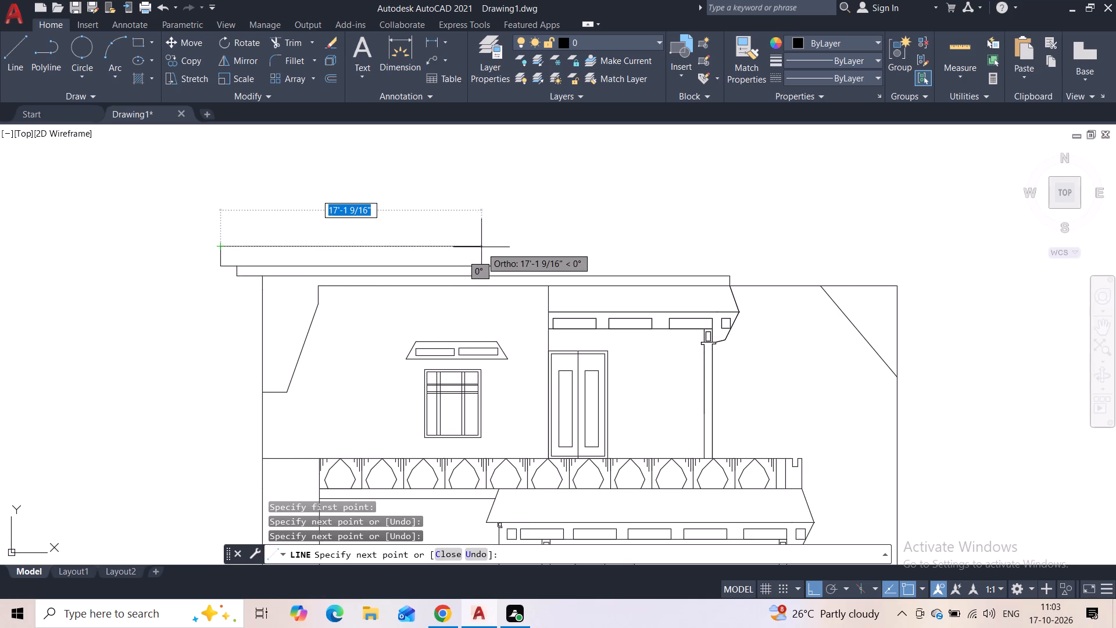
left_click(518, 250)
key("Escape")
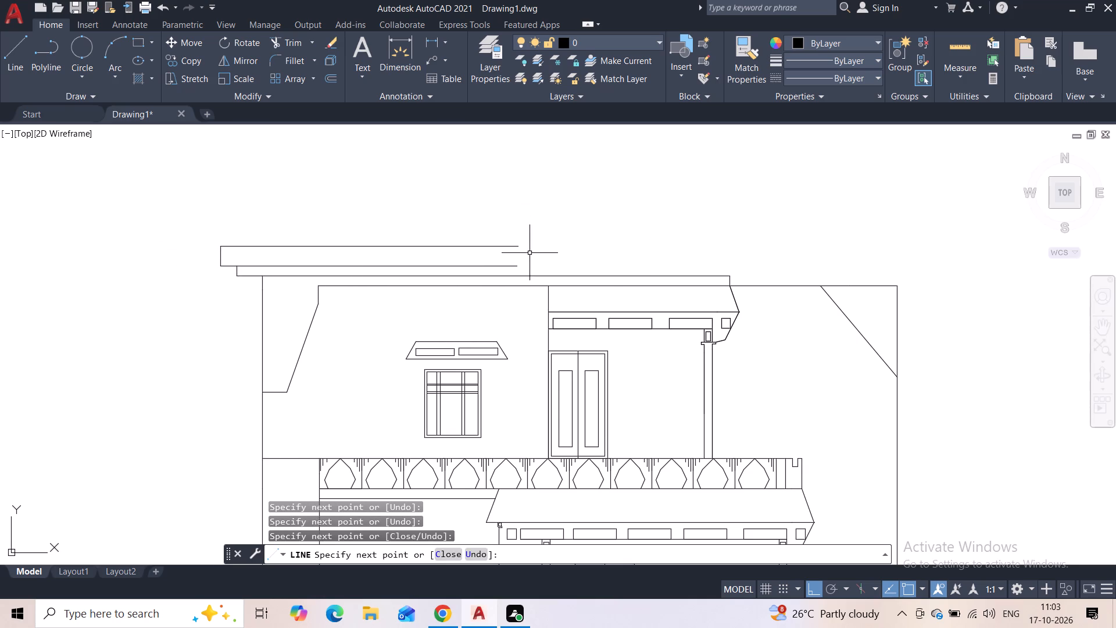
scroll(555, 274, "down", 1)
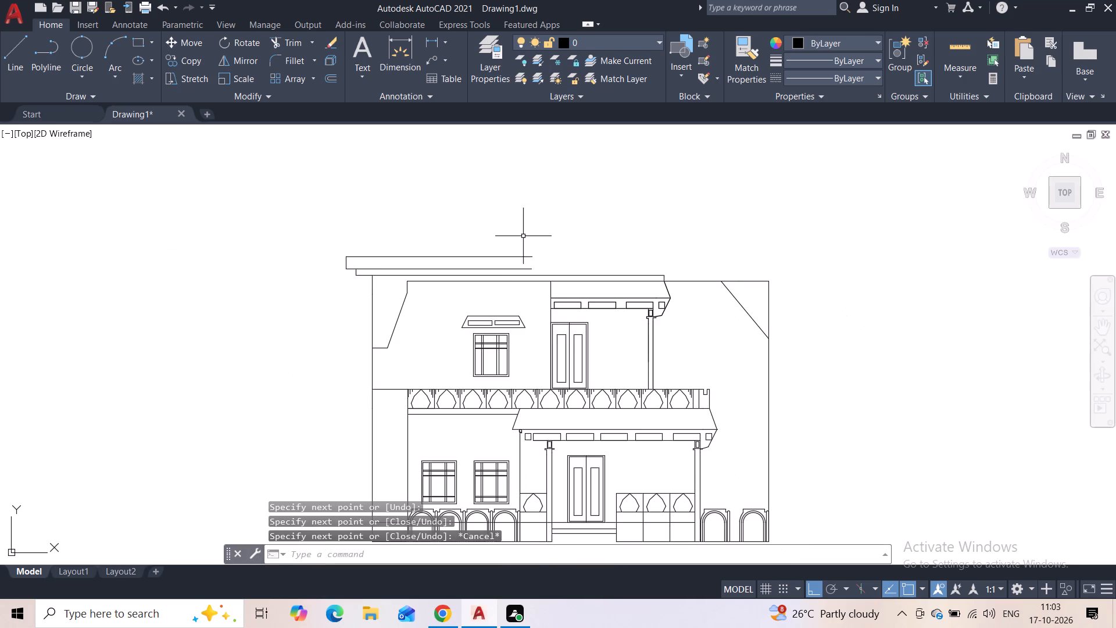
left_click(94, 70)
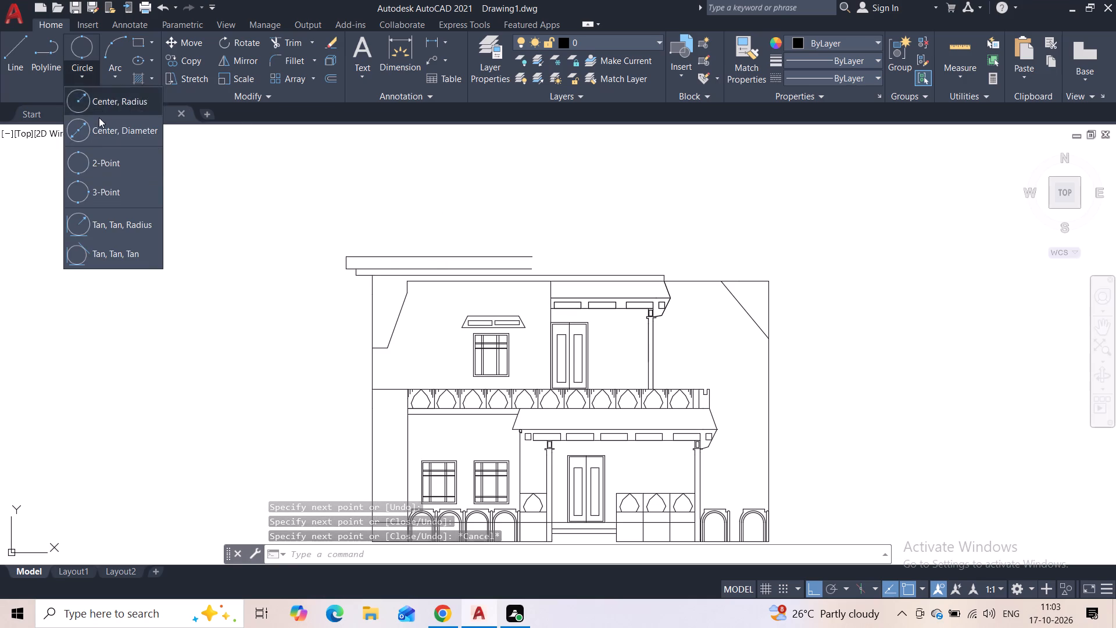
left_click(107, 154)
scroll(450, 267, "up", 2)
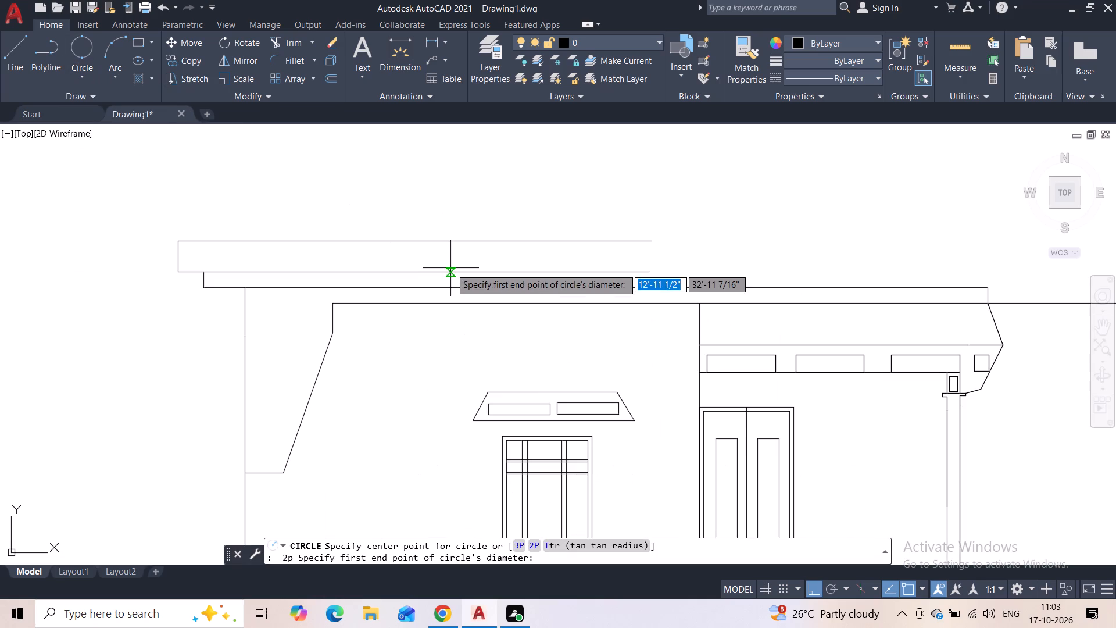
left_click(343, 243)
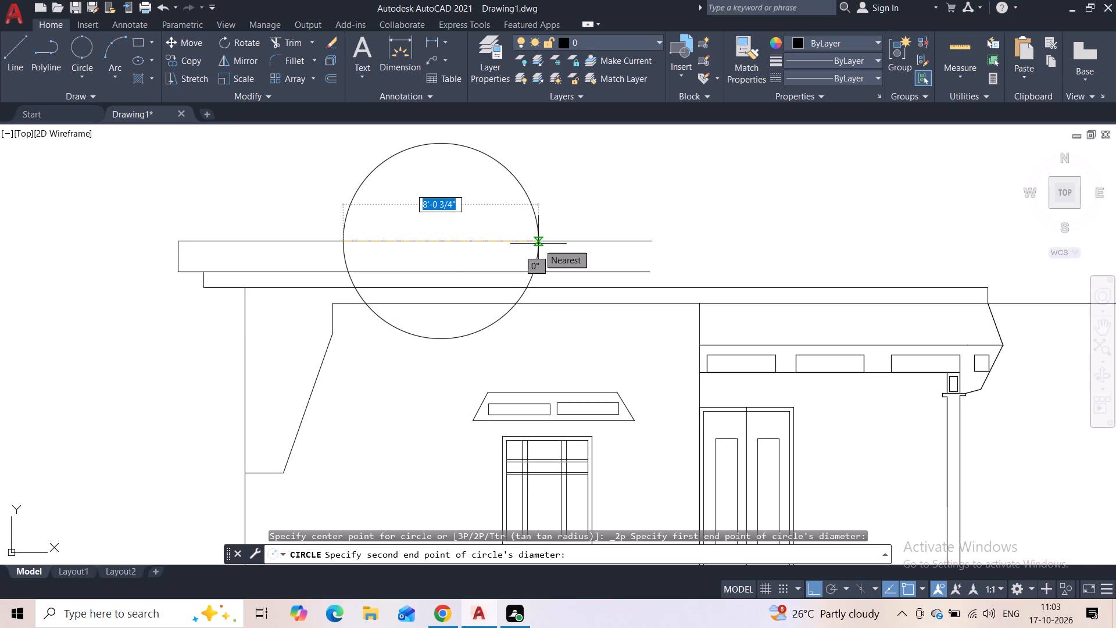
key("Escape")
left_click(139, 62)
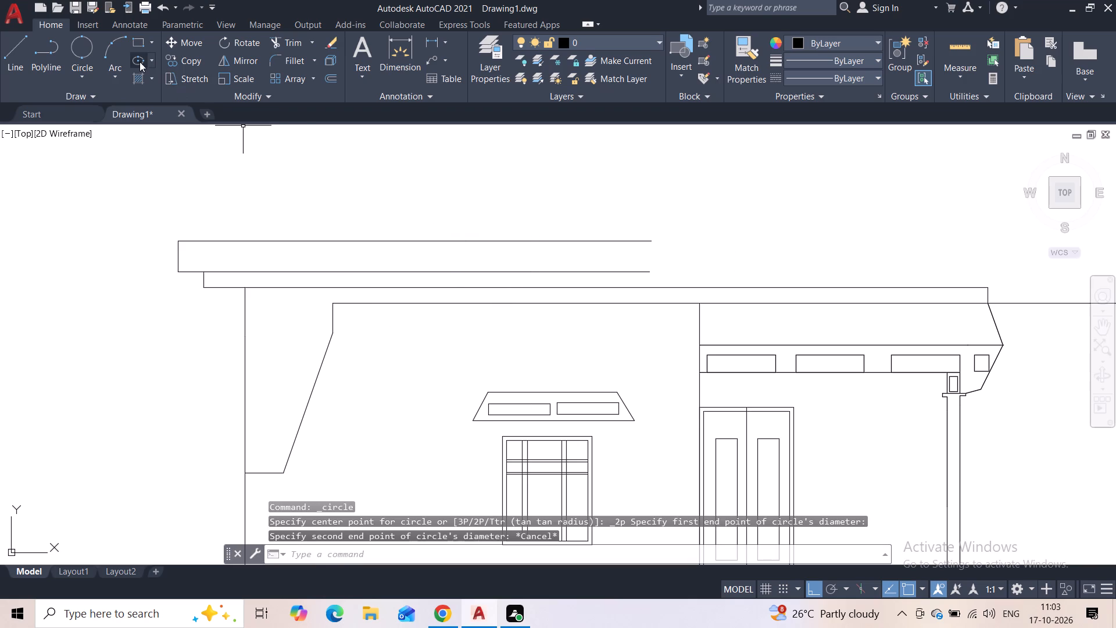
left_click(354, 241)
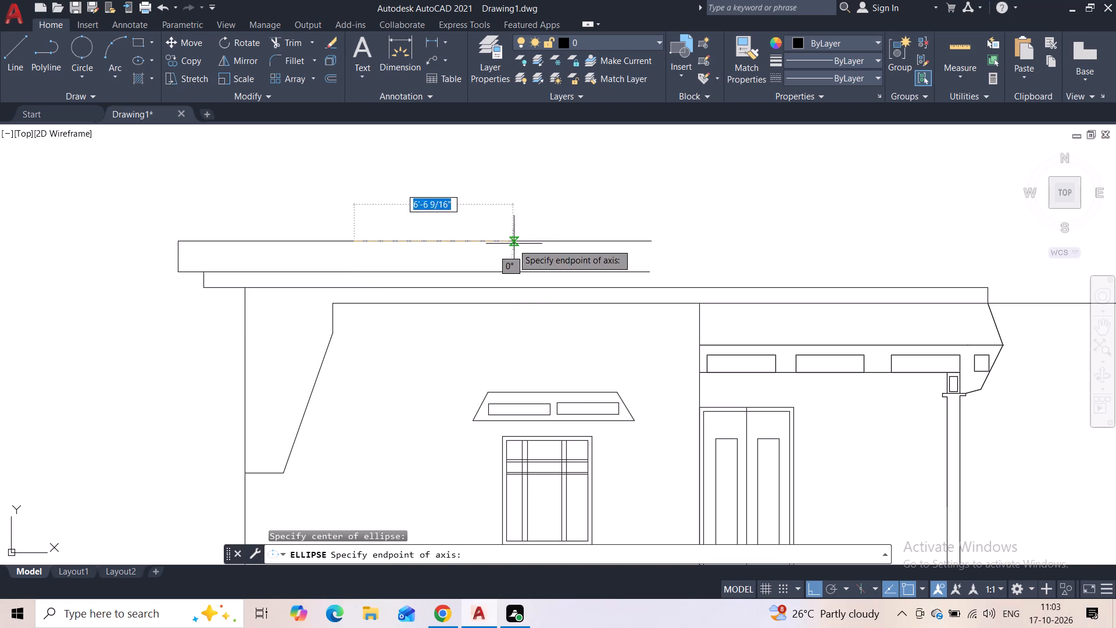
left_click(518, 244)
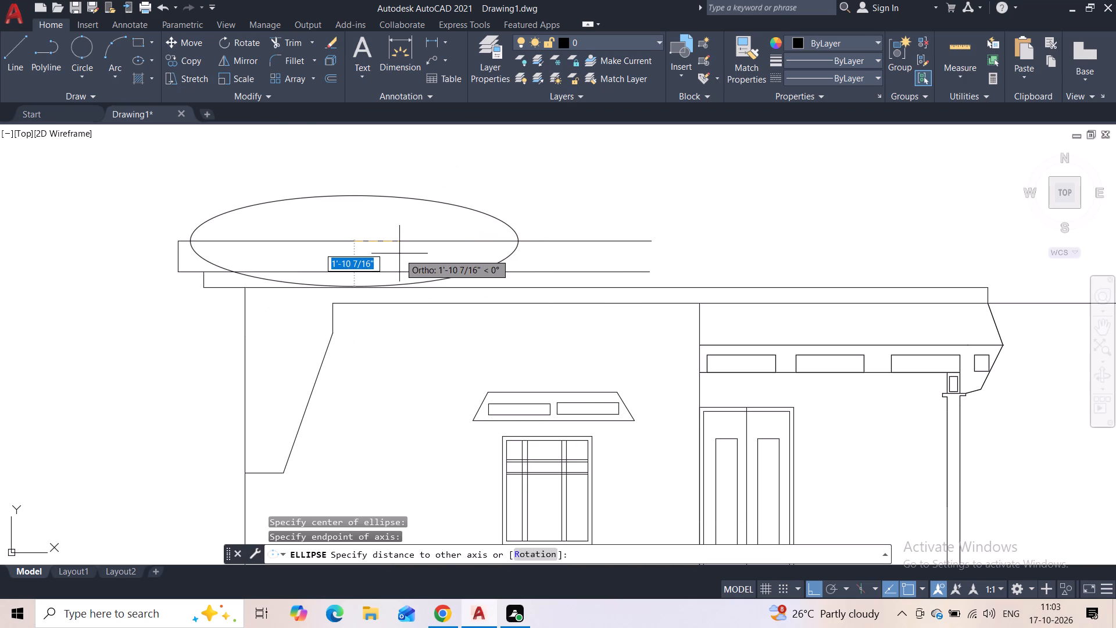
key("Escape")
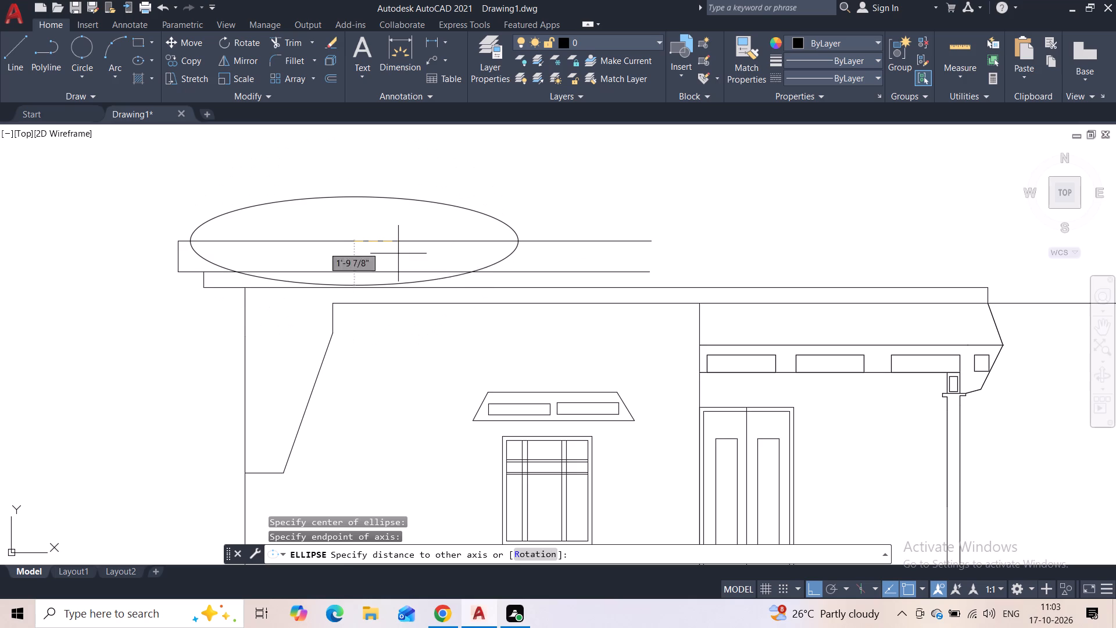
Draw a wide ellipse centred on the upper slab's top line, its lower edge reaching the main roof's top line.
left_click(135, 63)
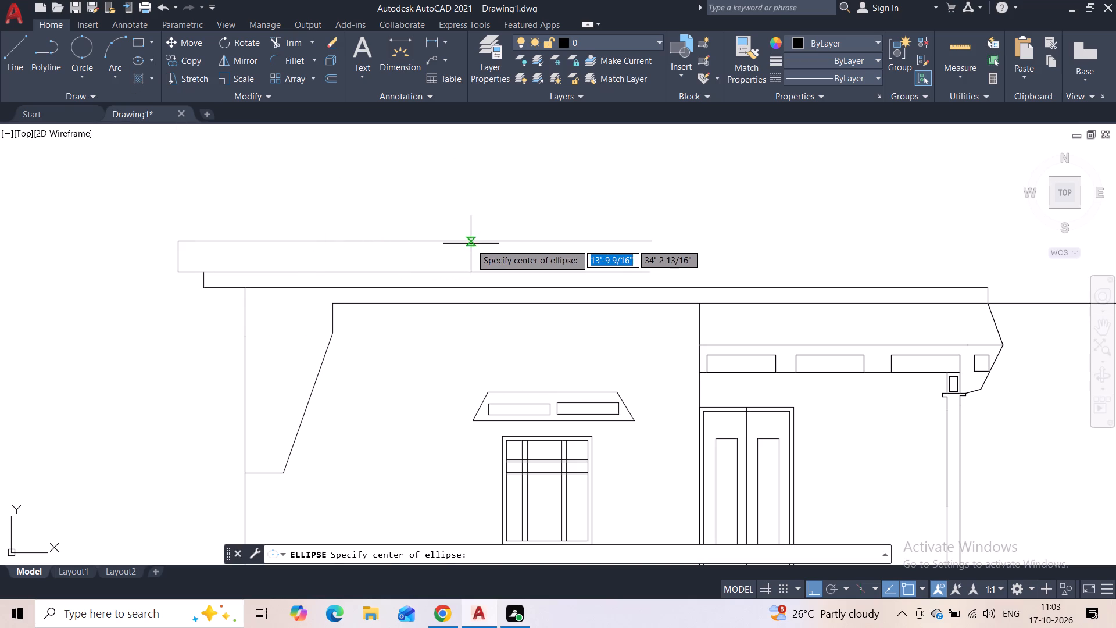
left_click(471, 242)
left_click(320, 239)
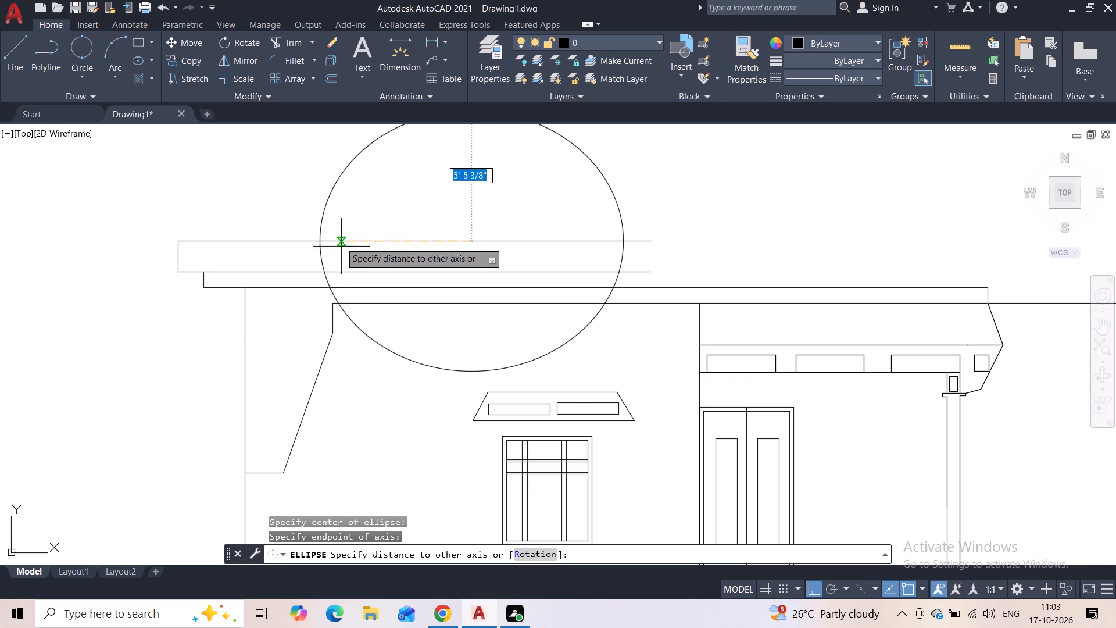
left_click(466, 292)
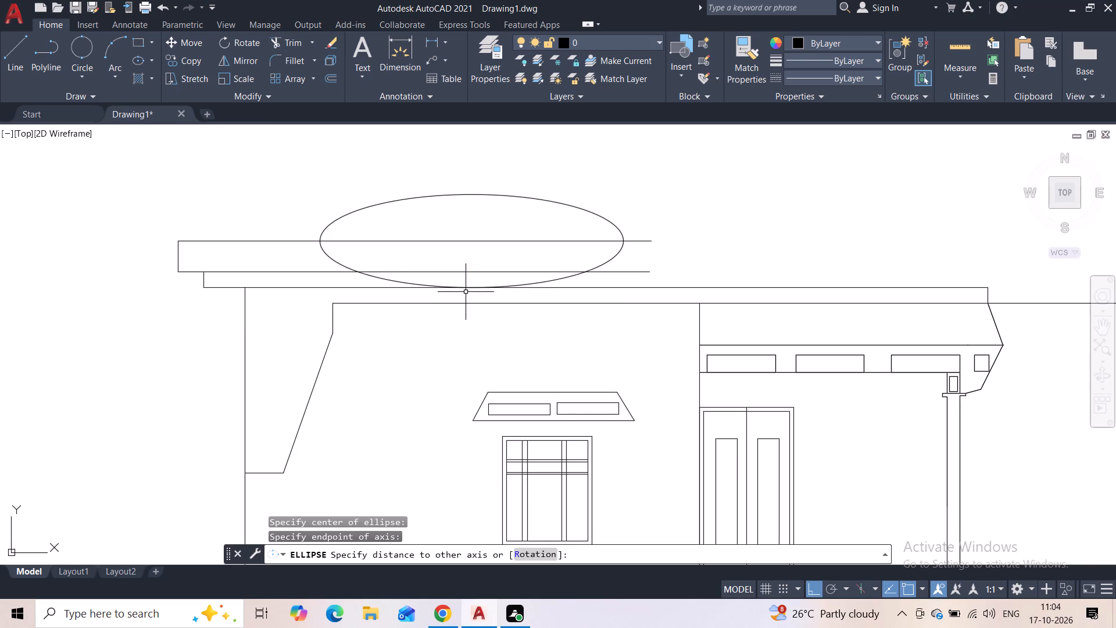
Trim the ellipse below the upper slab's top line, leaving only the upper half as a shallow dome.
left_click(282, 42)
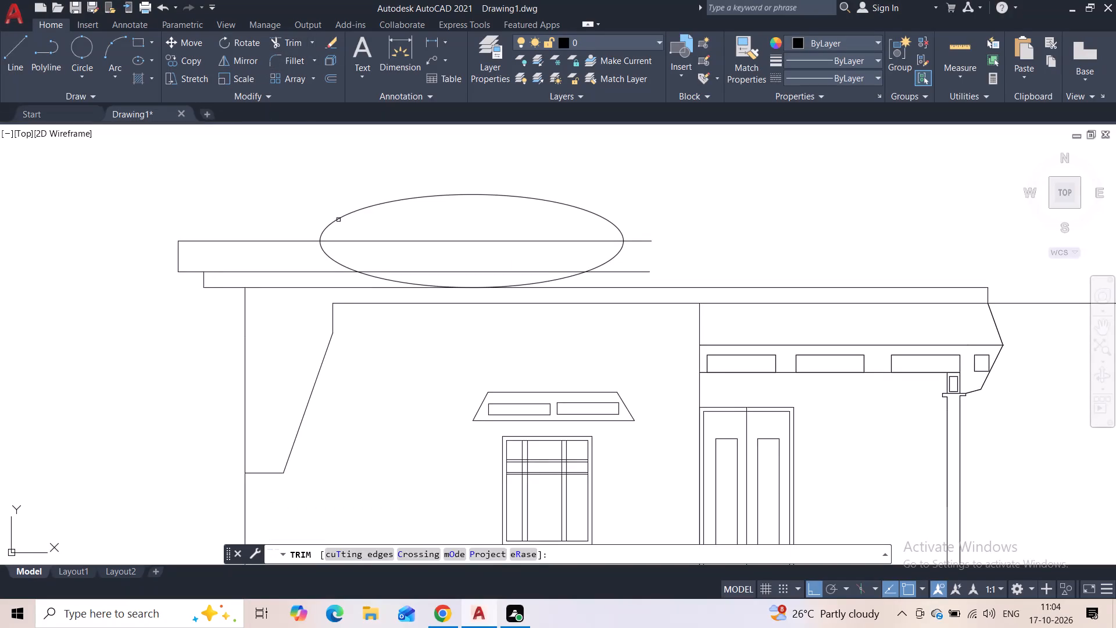
scroll(359, 263, "up", 2)
left_click_drag(291, 223, 231, 245)
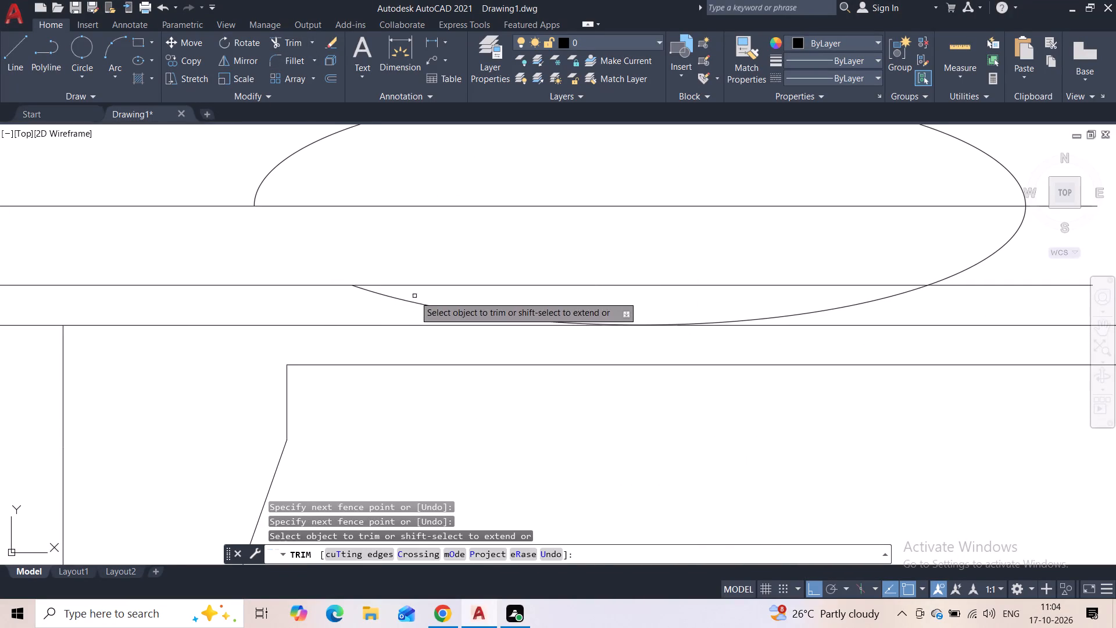
left_click_drag(417, 298, 391, 305)
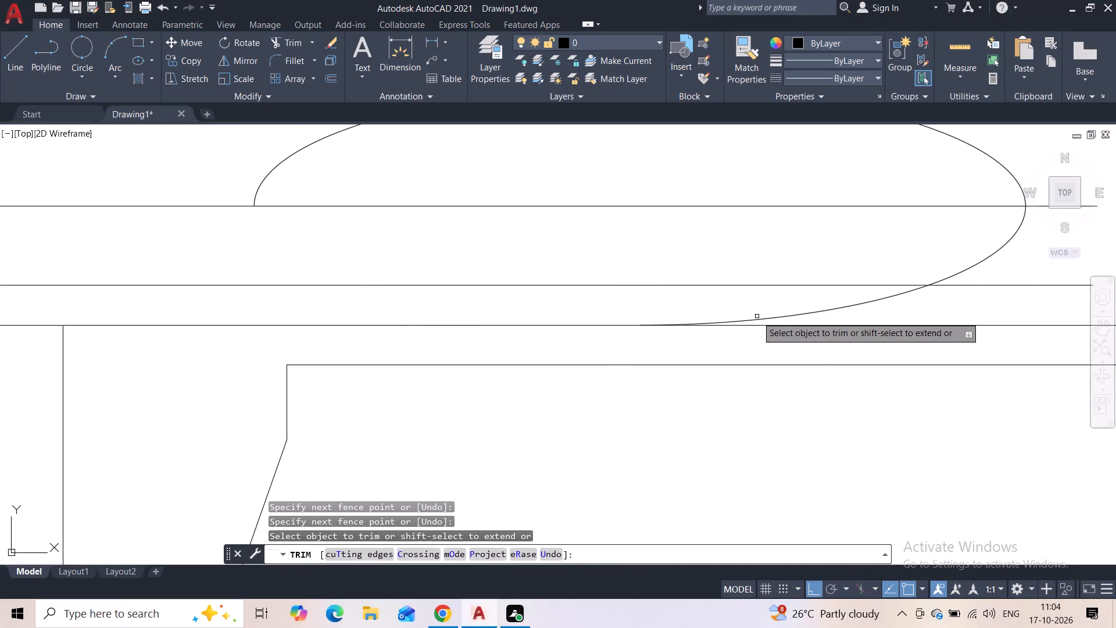
left_click(769, 318)
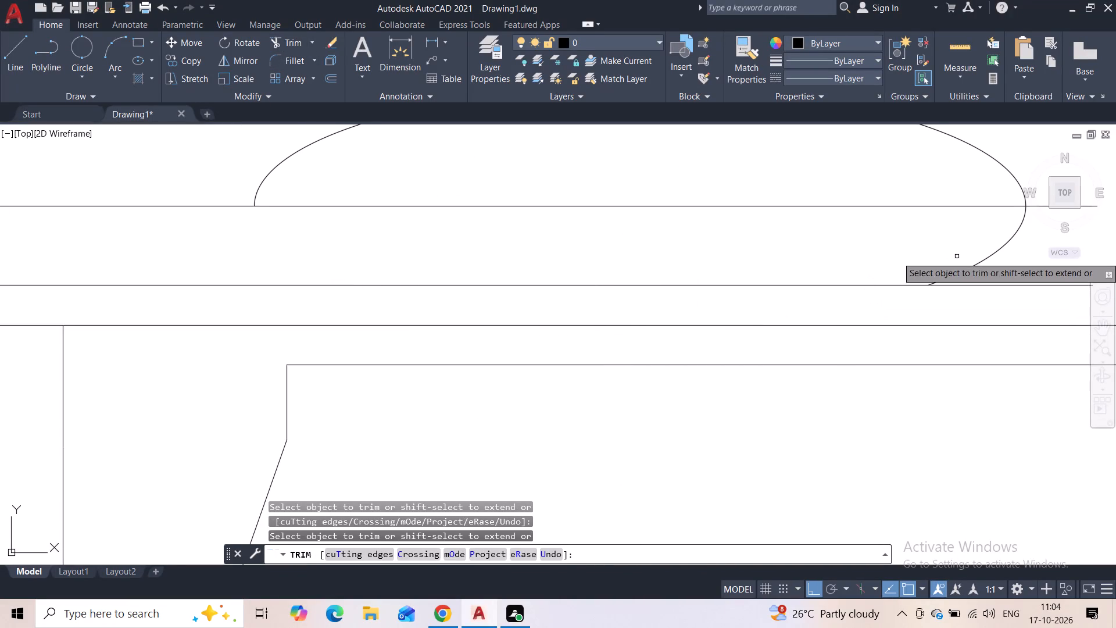
left_click_drag(959, 256, 1013, 259)
scroll(892, 259, "down", 2)
scroll(851, 307, "down", 1)
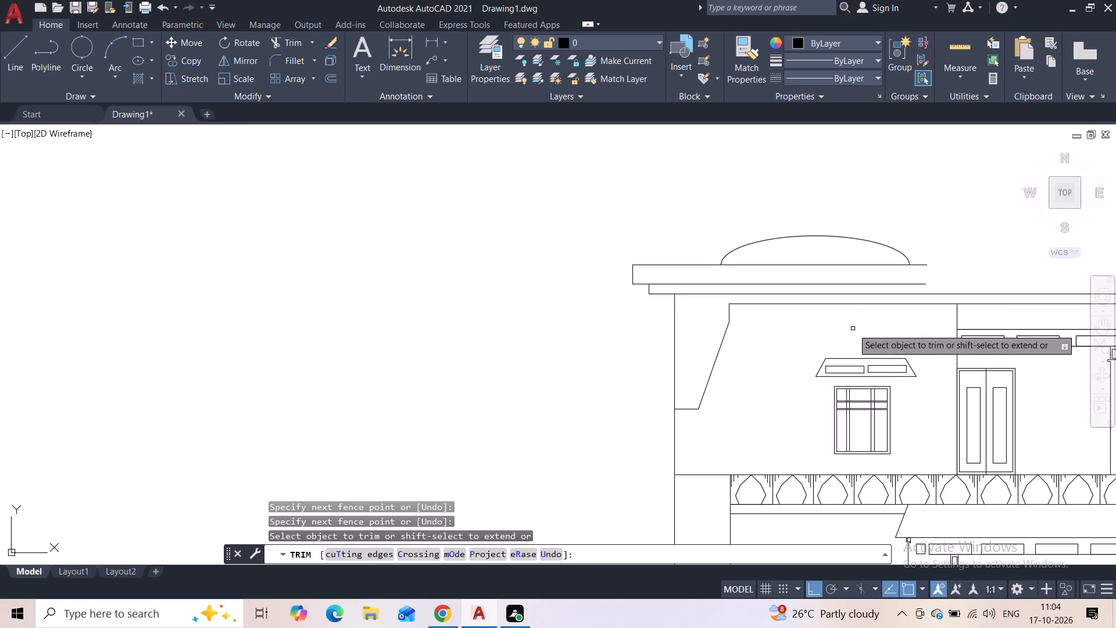
middle_click_drag(853, 331, 656, 335)
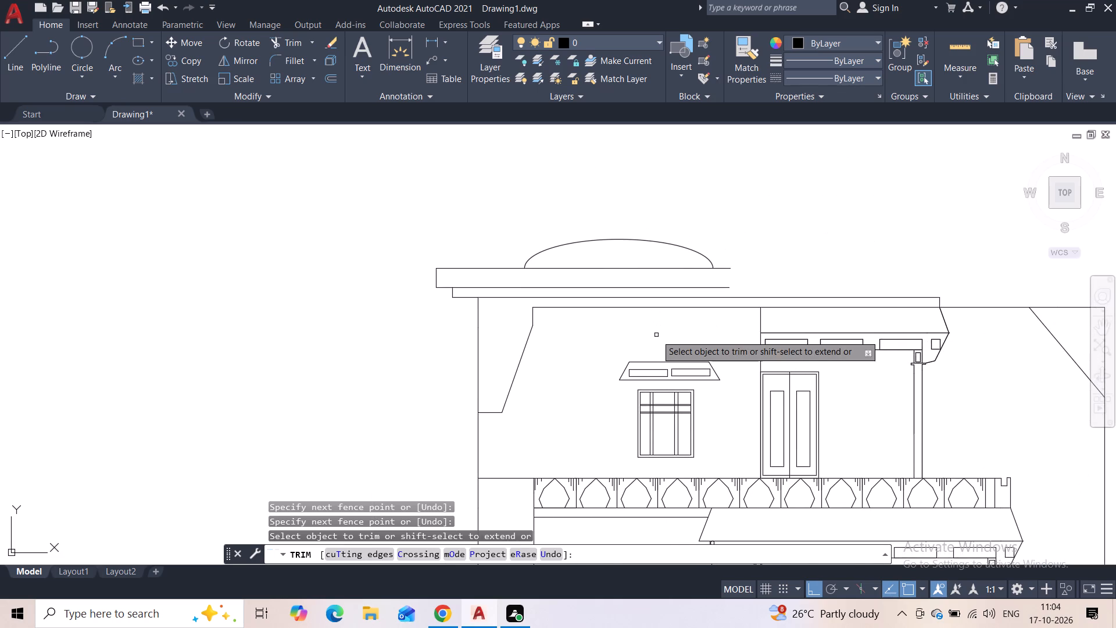
key("Escape")
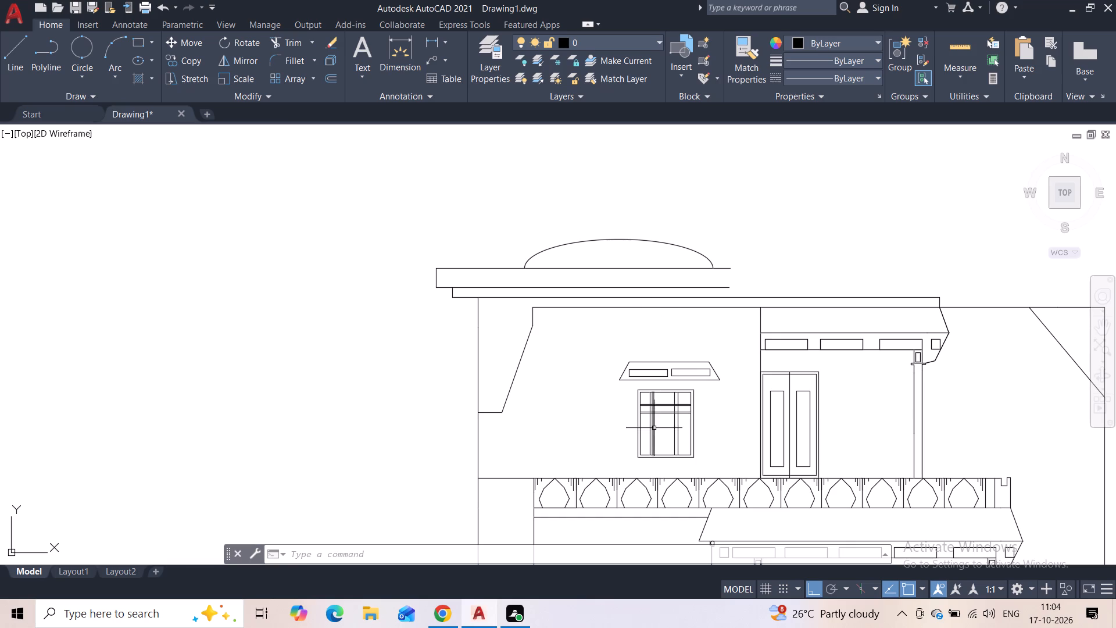
Draw a vertical line about 1'-5" tall up from the main roof's top line, in line with the wall edge beside the upper door.
middle_click_drag(614, 420, 375, 438)
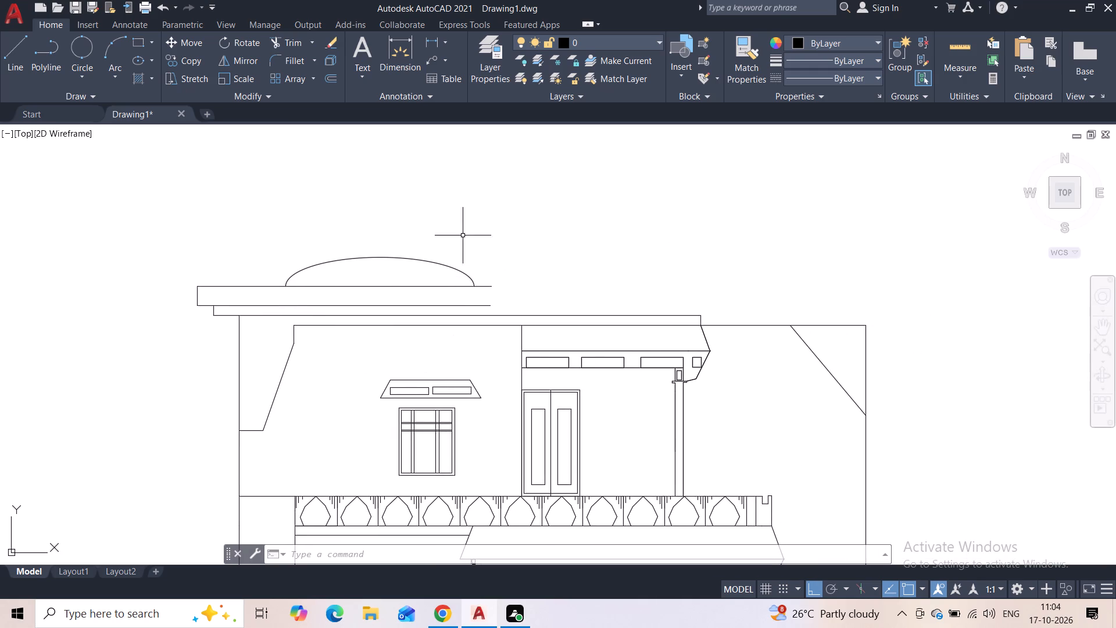
left_click(20, 62)
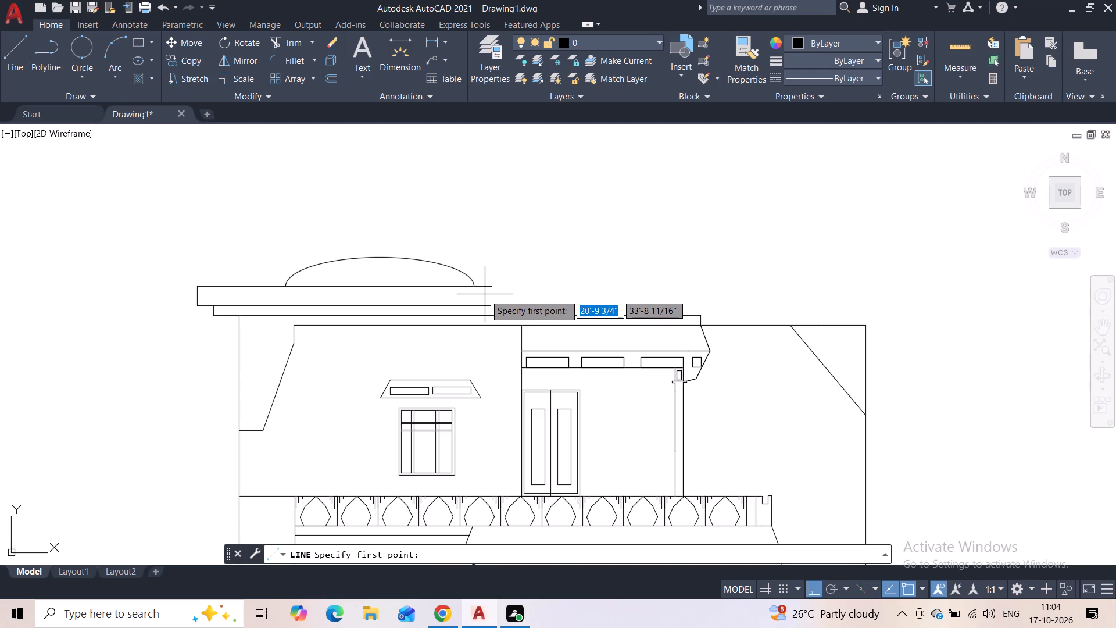
left_click(525, 315)
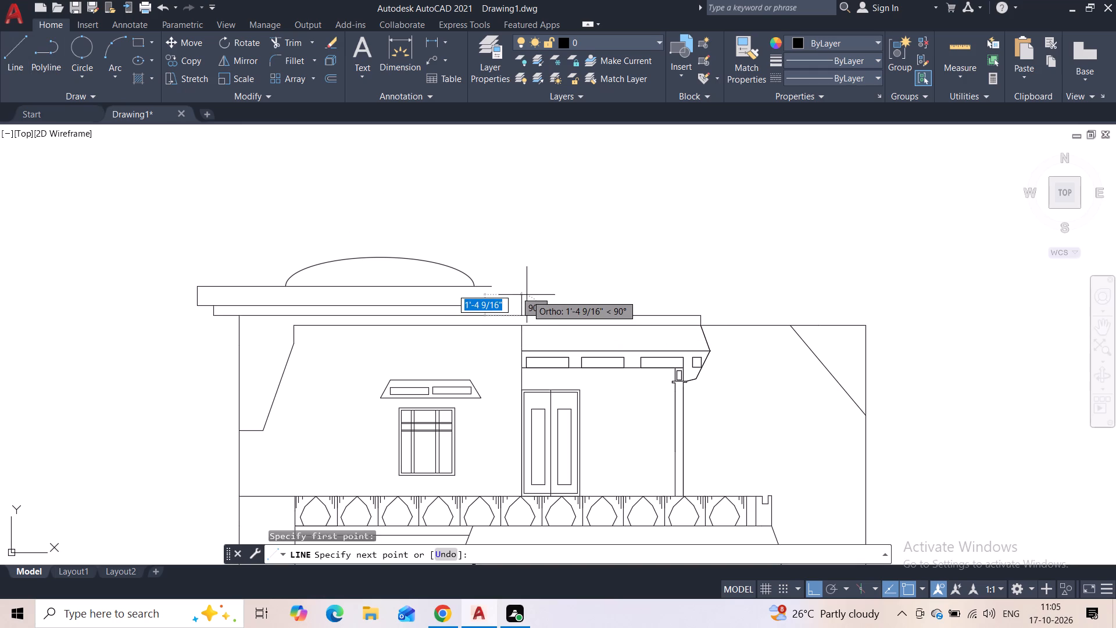
left_click(527, 295)
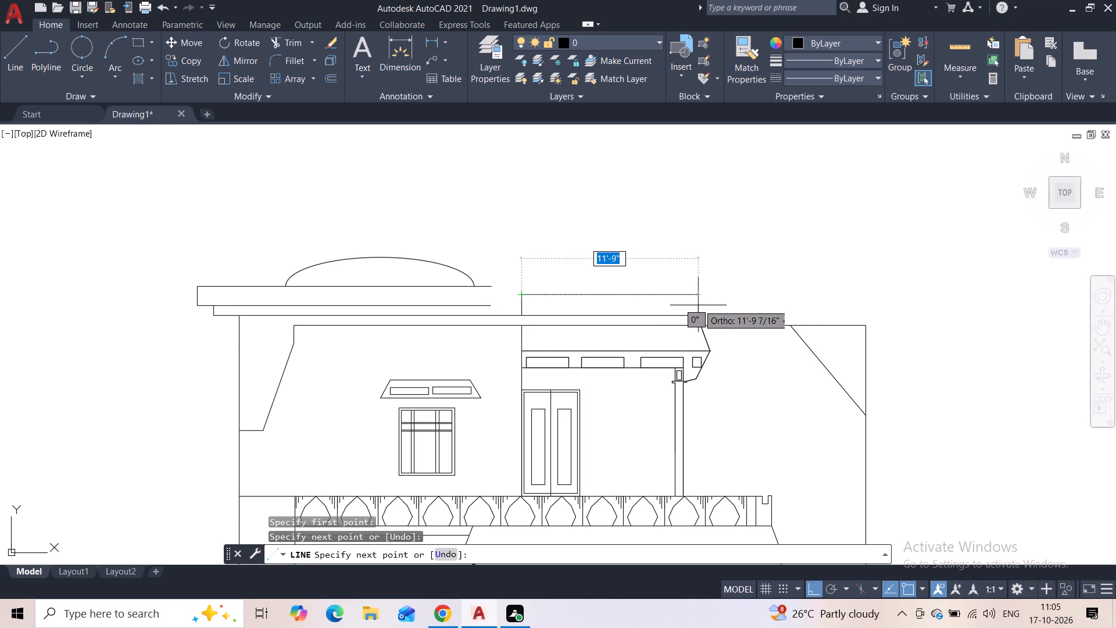
key("Escape")
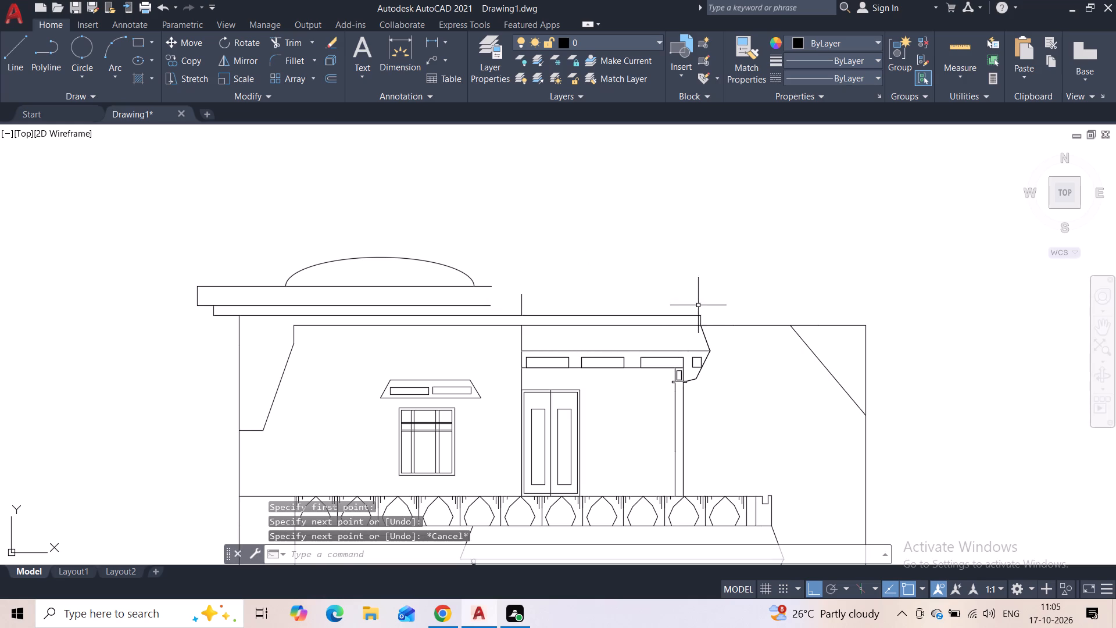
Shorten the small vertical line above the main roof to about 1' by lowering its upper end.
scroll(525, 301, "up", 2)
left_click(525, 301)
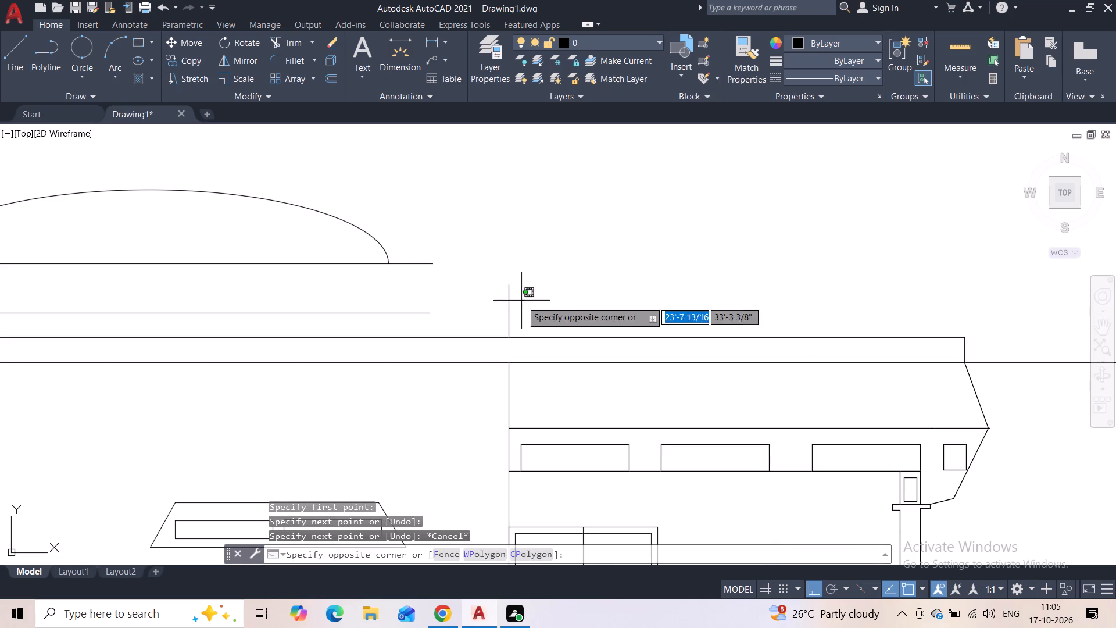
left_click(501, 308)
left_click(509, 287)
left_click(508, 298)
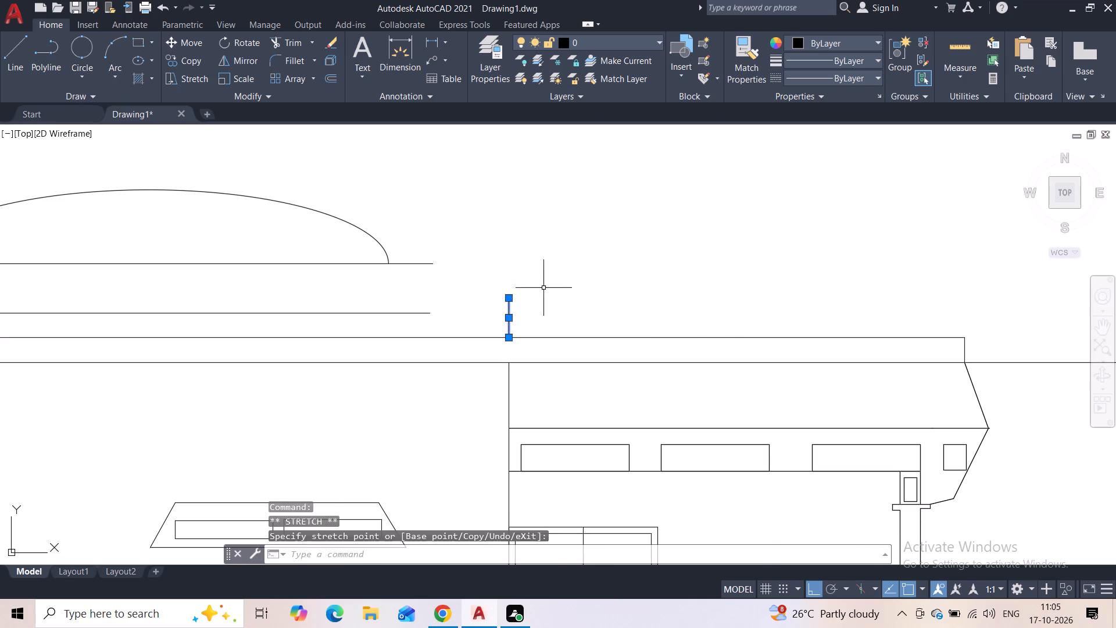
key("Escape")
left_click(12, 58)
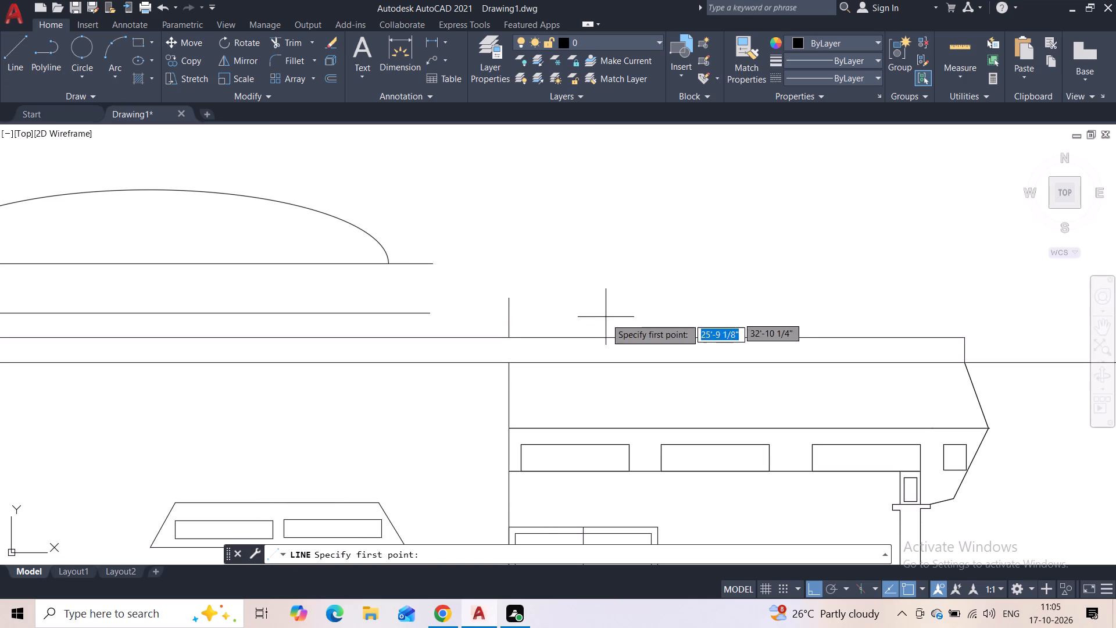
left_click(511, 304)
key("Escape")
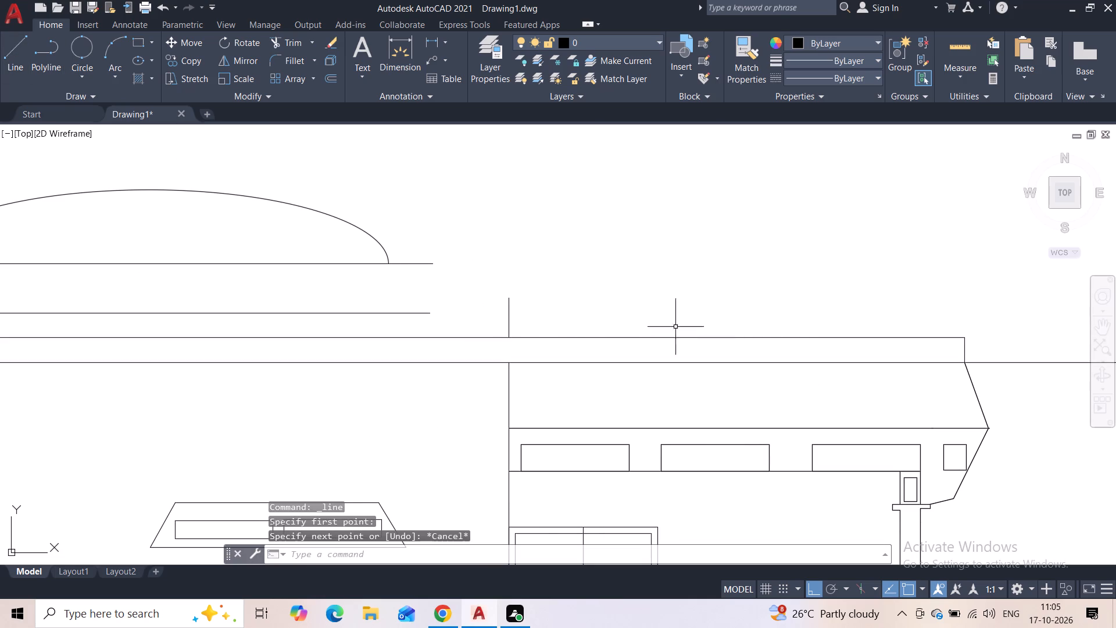
Lower the upper end of the small vertical line above the main roof, leaving it about 9" tall.
left_click(505, 315)
left_click(514, 308)
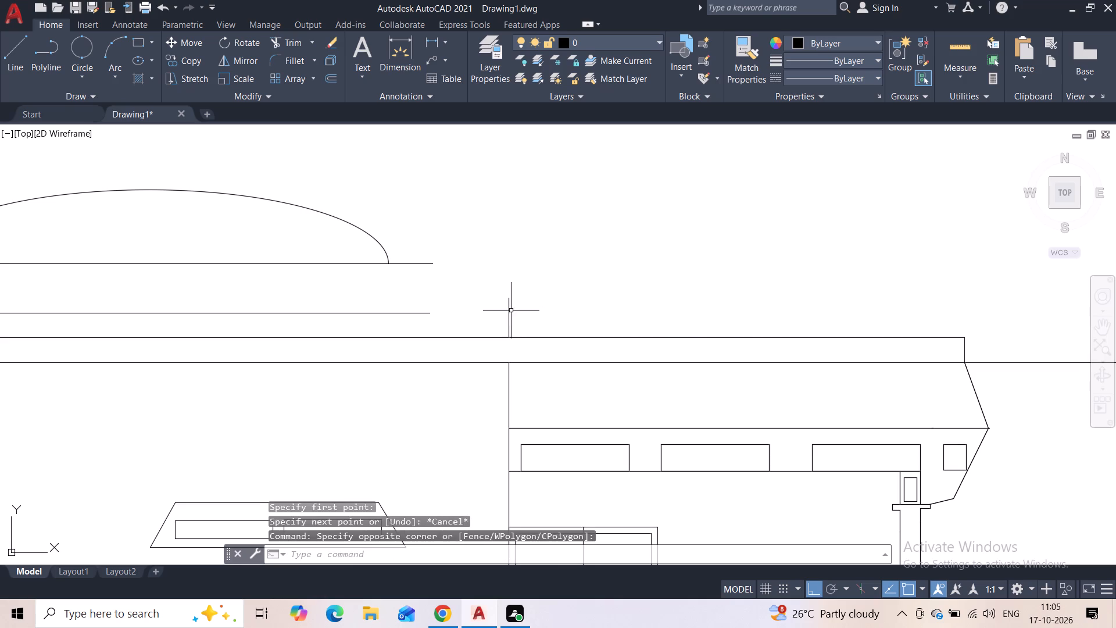
left_click(511, 311)
left_click(510, 301)
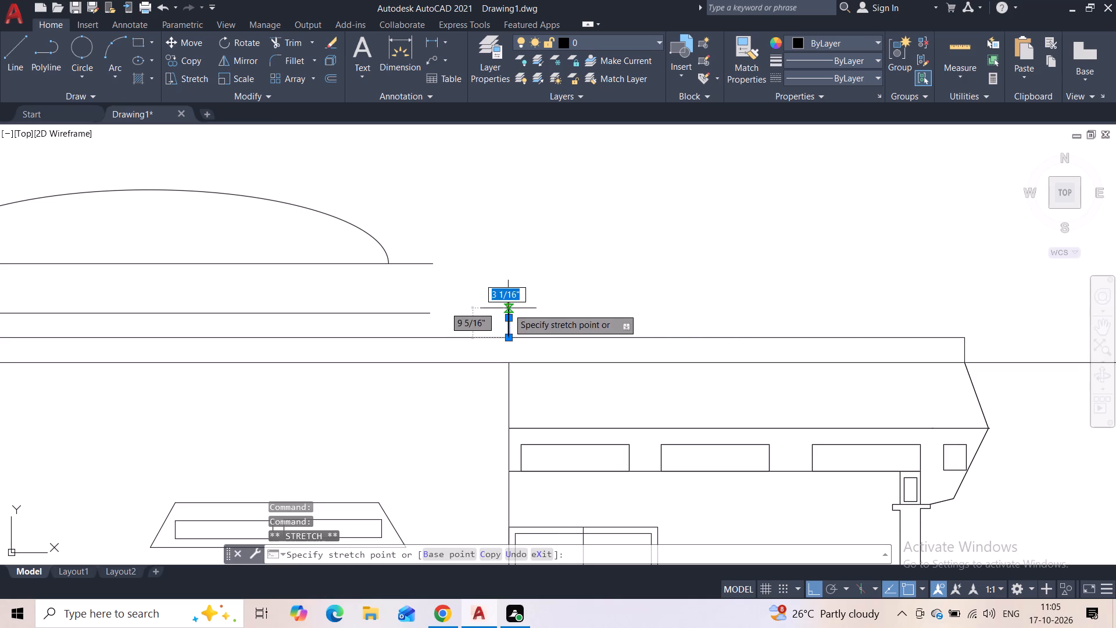
left_click(508, 308)
key("Escape")
Draw a horizontal line about 10'-5" long from the short vertical's top towards the porch side, then down to the main roof's top line.
left_click(18, 52)
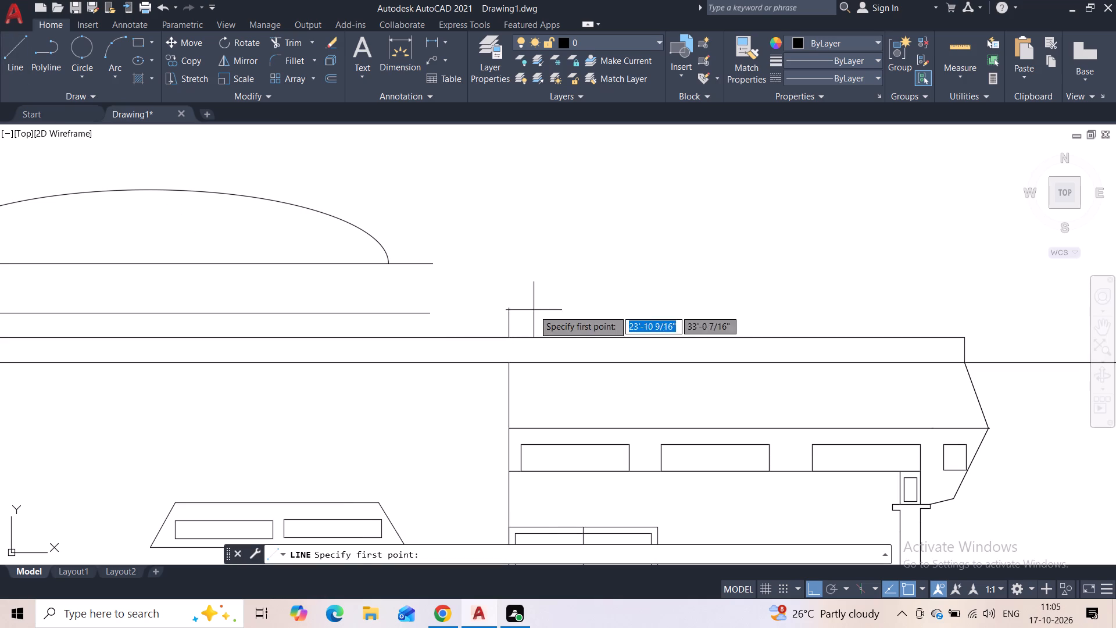
left_click(511, 309)
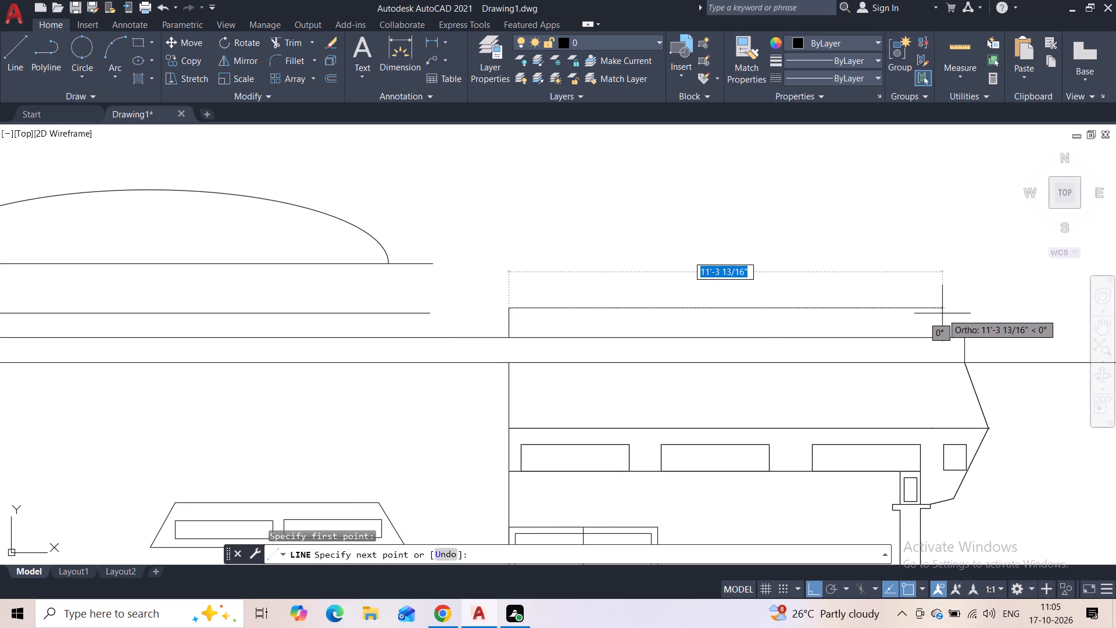
left_click(906, 330)
left_click(901, 340)
key("Escape")
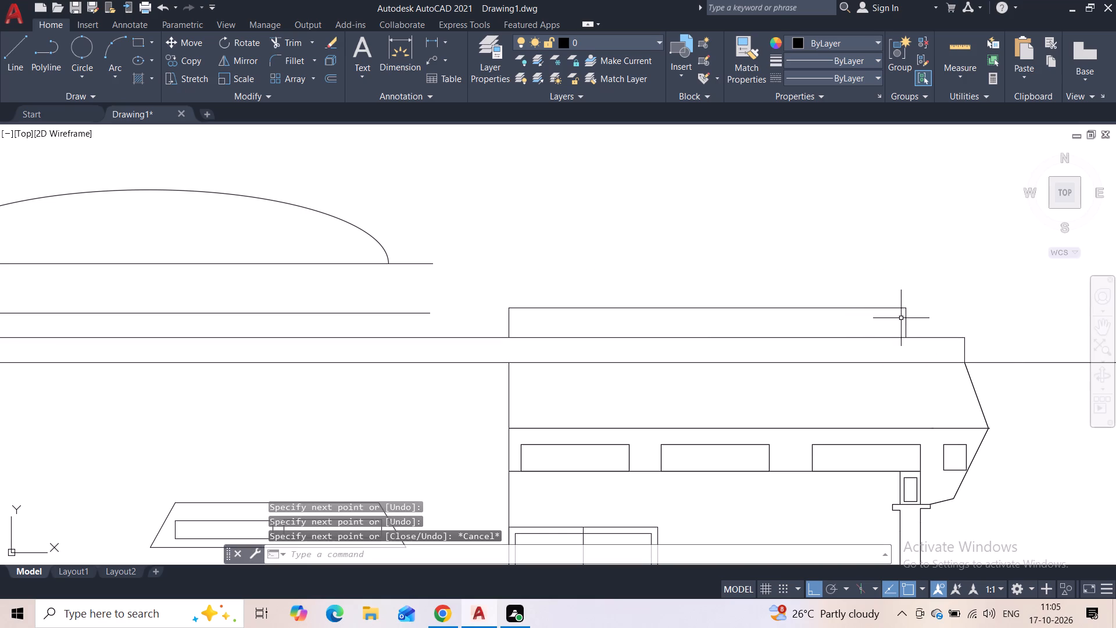
Outline a second slab tier on top, about 8" thick and 12'-2" long, overhanging both ends and returning to the first tier's far corner.
key("space")
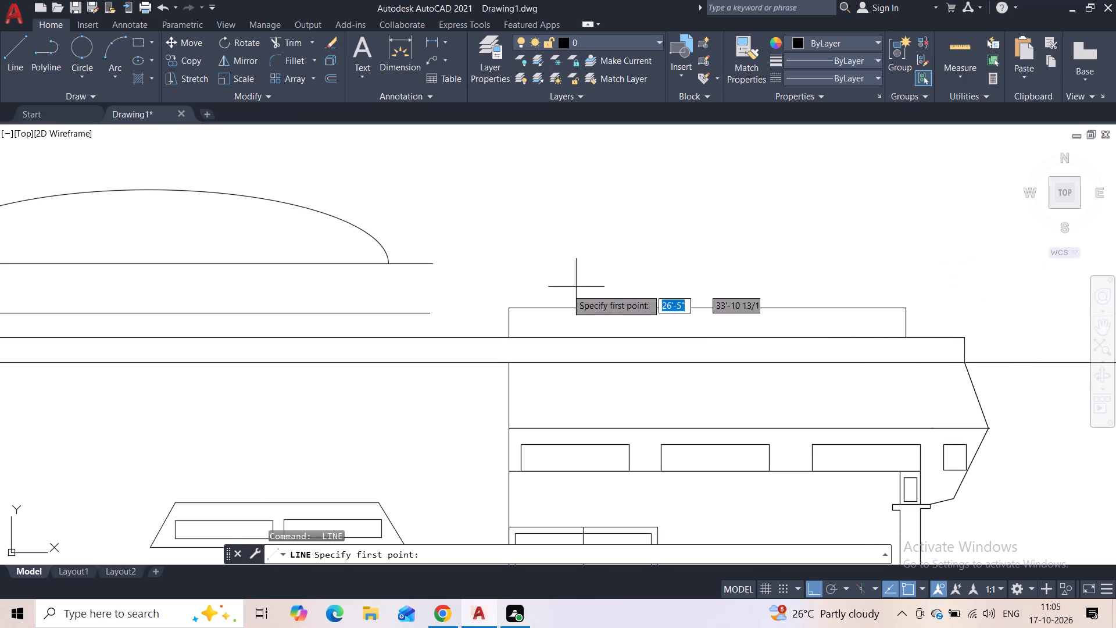
left_click(505, 306)
left_click(475, 308)
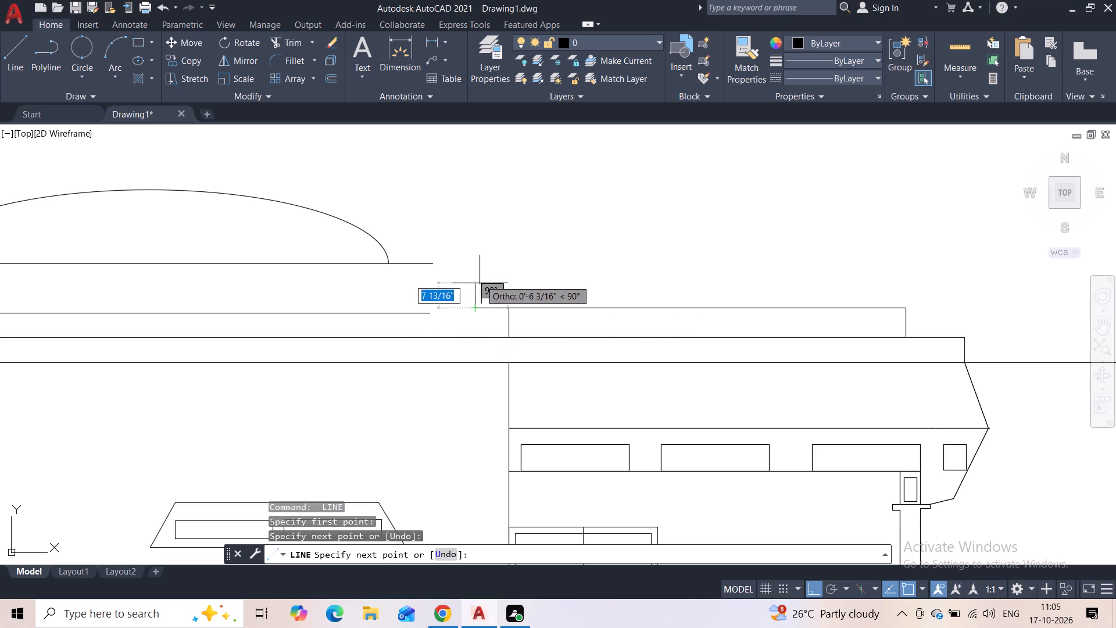
left_click(478, 283)
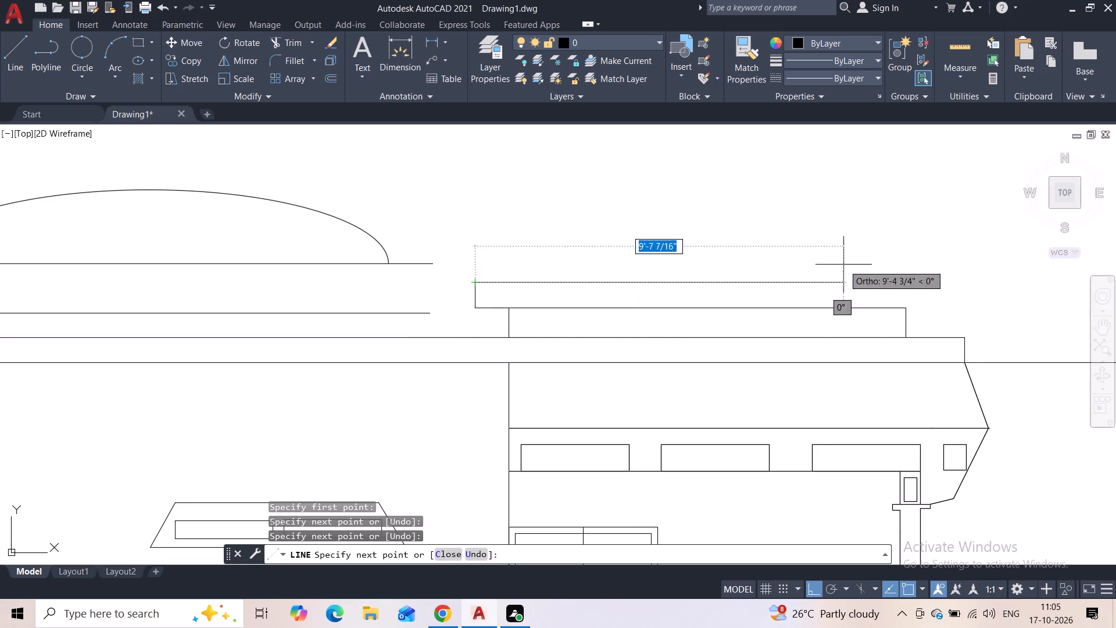
left_click(942, 266)
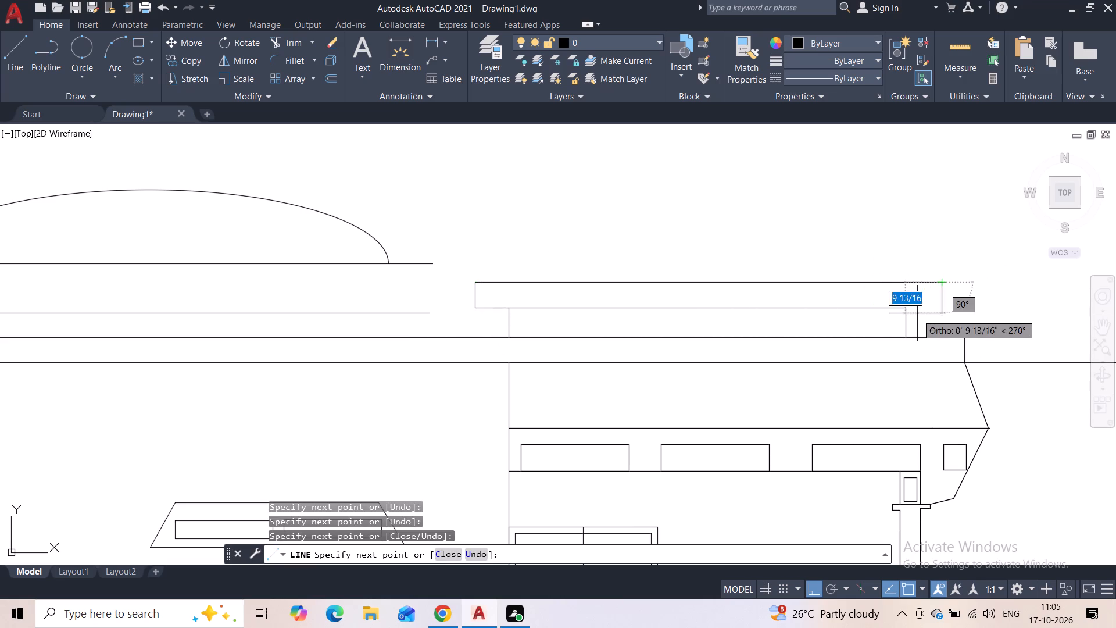
left_click(942, 307)
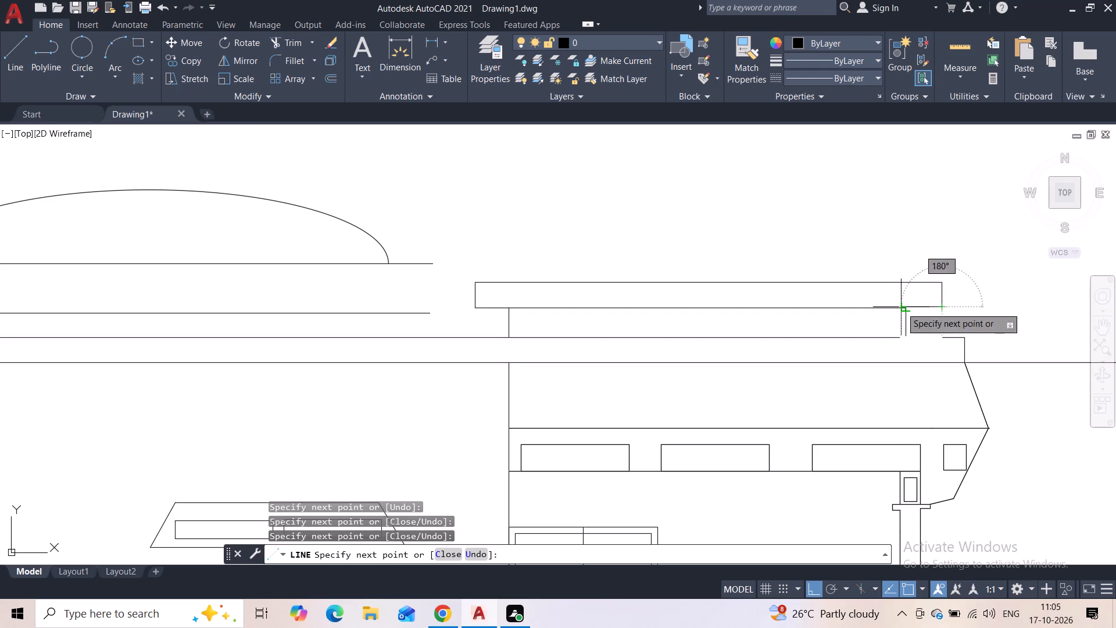
left_click(901, 307)
key("Escape")
Erase the misaligned underside segment at the second tier's porch-side overhang.
scroll(917, 315, "up", 3)
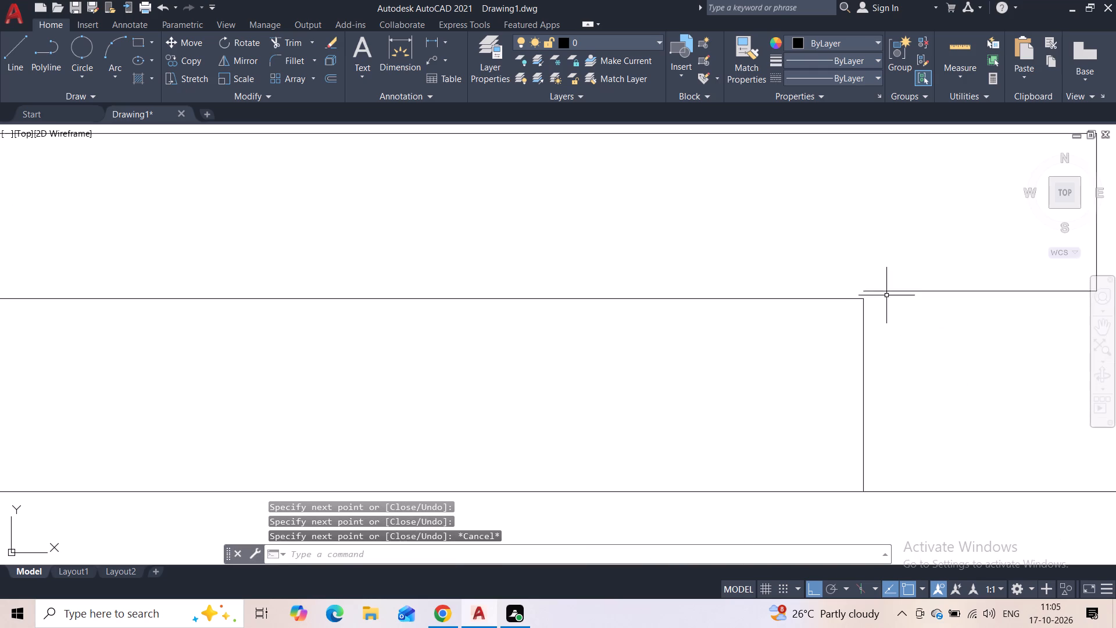
scroll(886, 295, "up", 2)
scroll(857, 311, "down", 3)
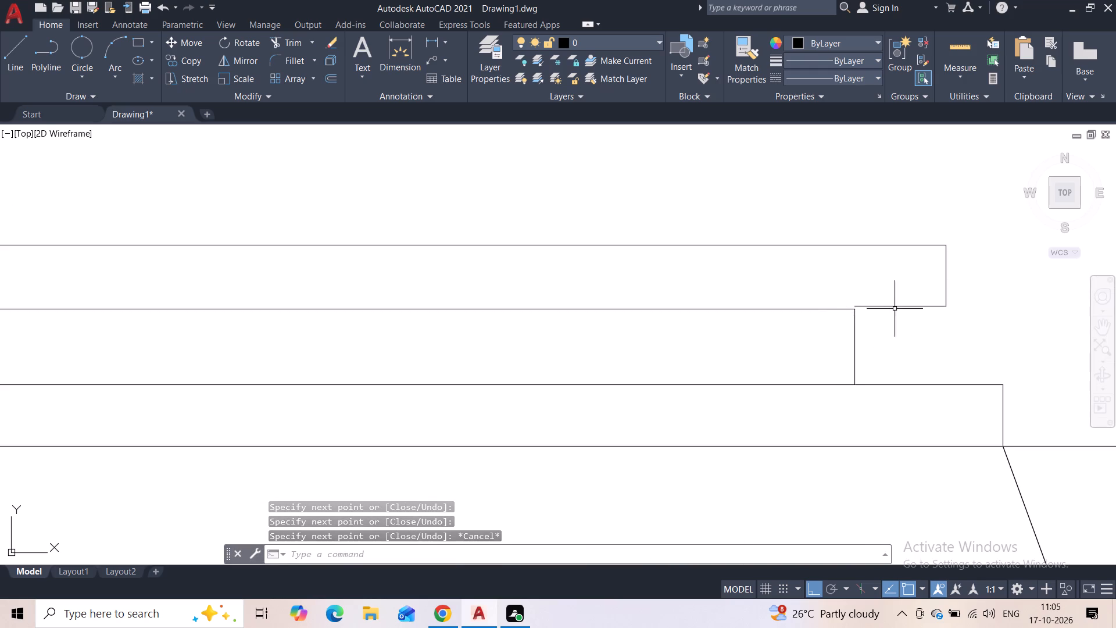
left_click(893, 299)
left_click(893, 327)
key("Delete")
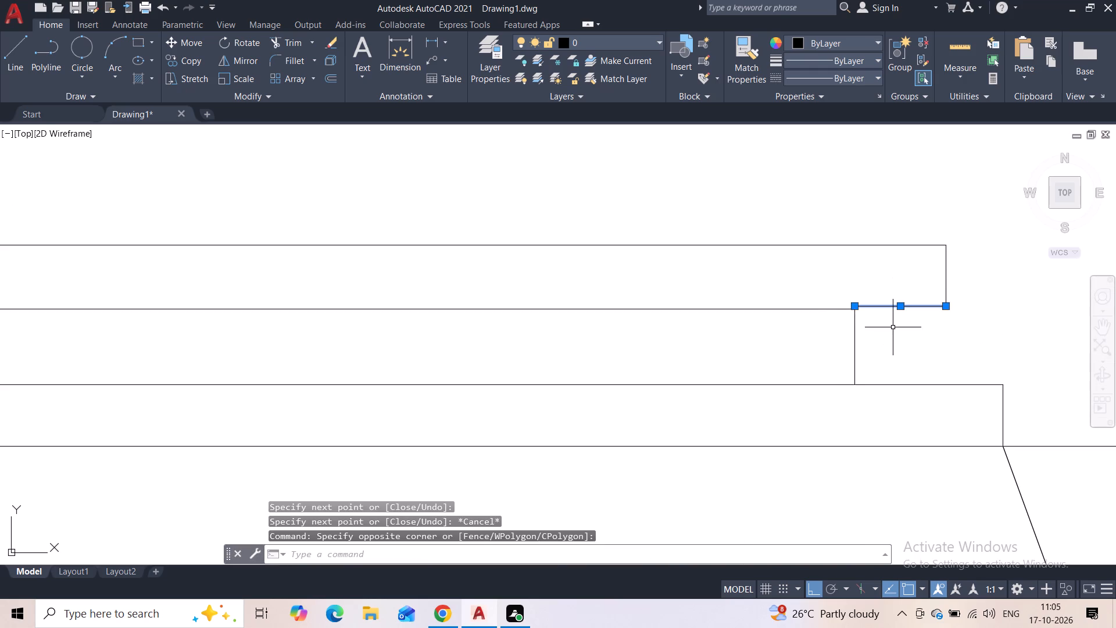
key("space")
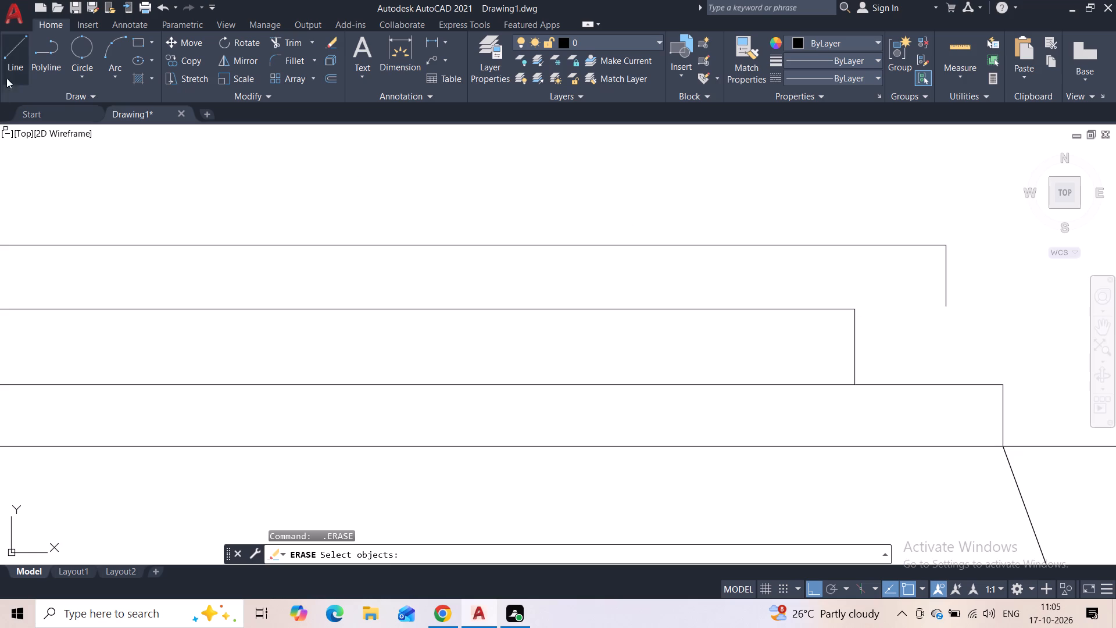
Redraw the overhang's underside level with the first tier's top line and connect it to the lower end of the second tier's edge.
left_click(14, 68)
left_click(854, 311)
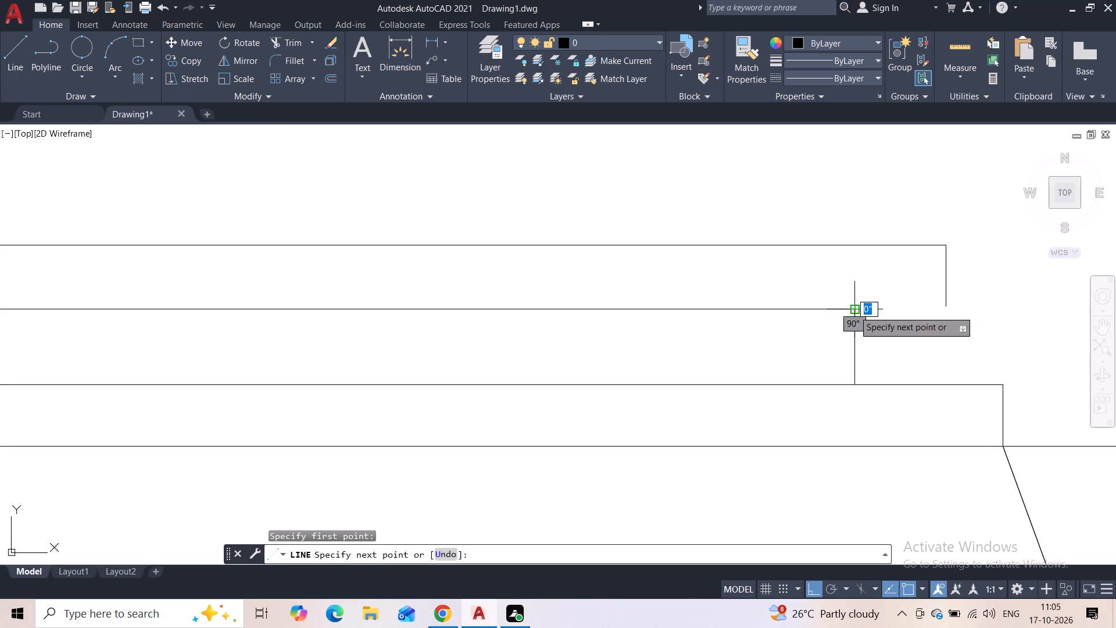
scroll(946, 317, "up", 2)
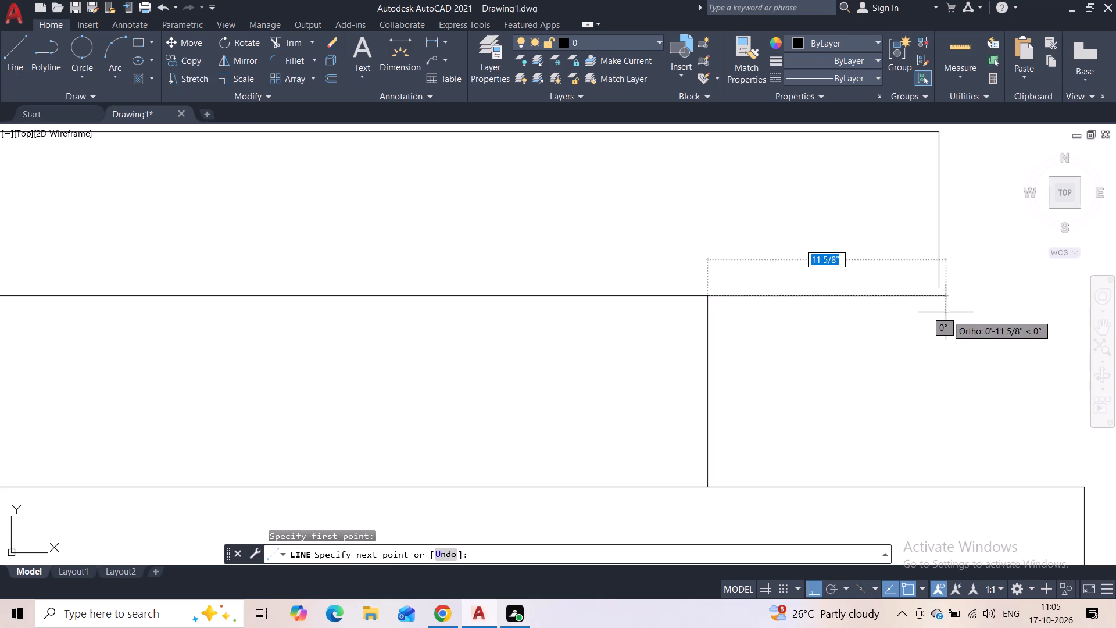
left_click(942, 300)
left_click(940, 287)
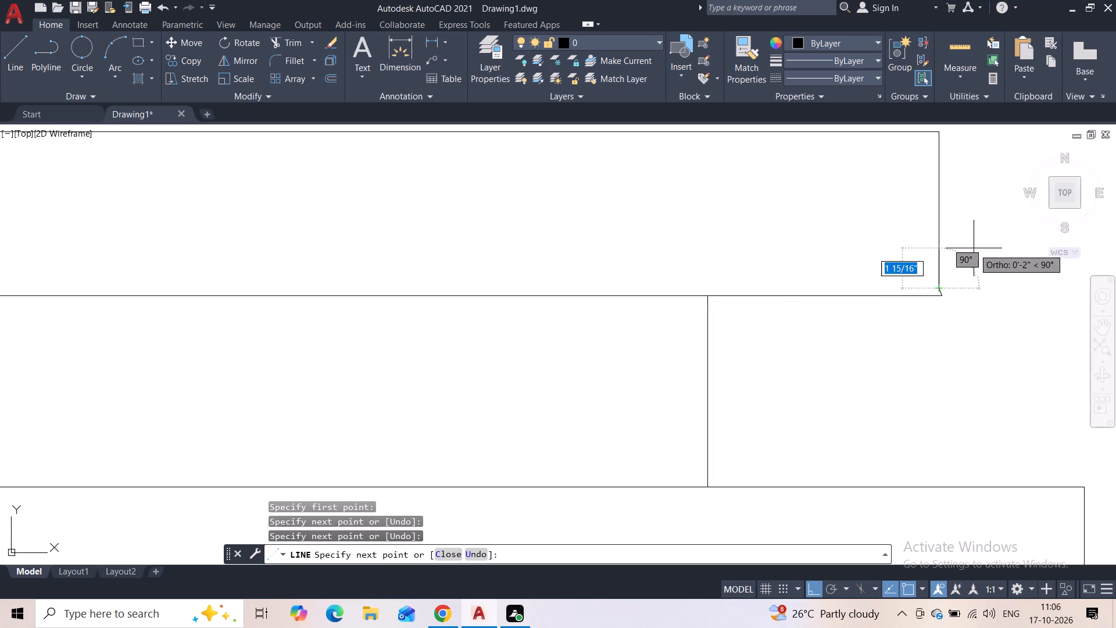
key("Escape")
Draw a thin third tier about 4 5/8" thick on top of the second tier, overhanging it by about 6" at each end.
scroll(972, 271, "down", 3)
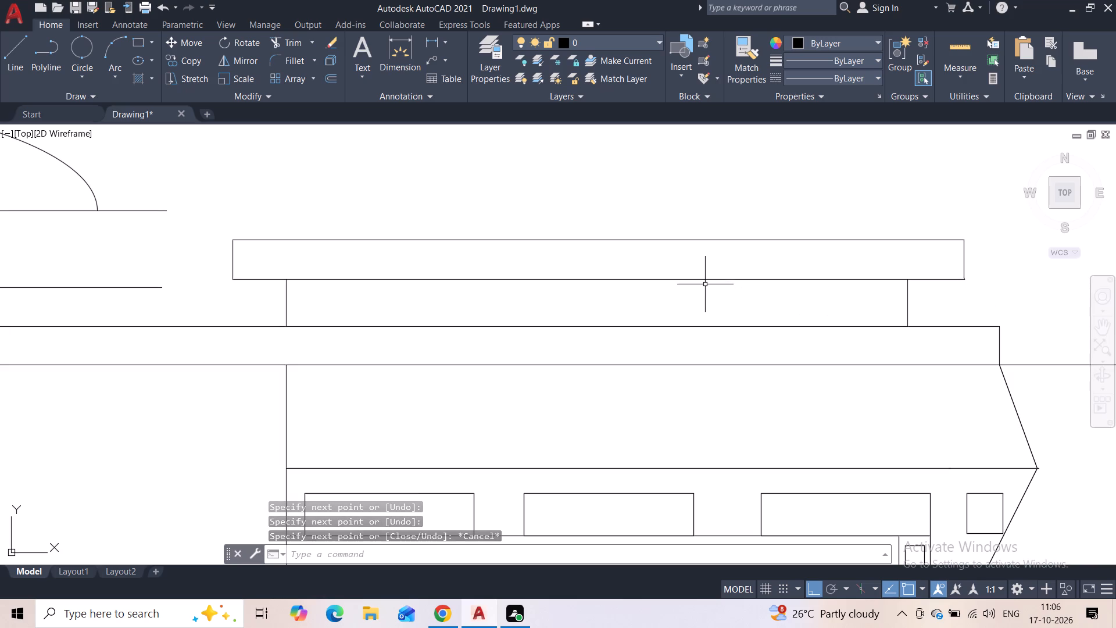
left_click(27, 58)
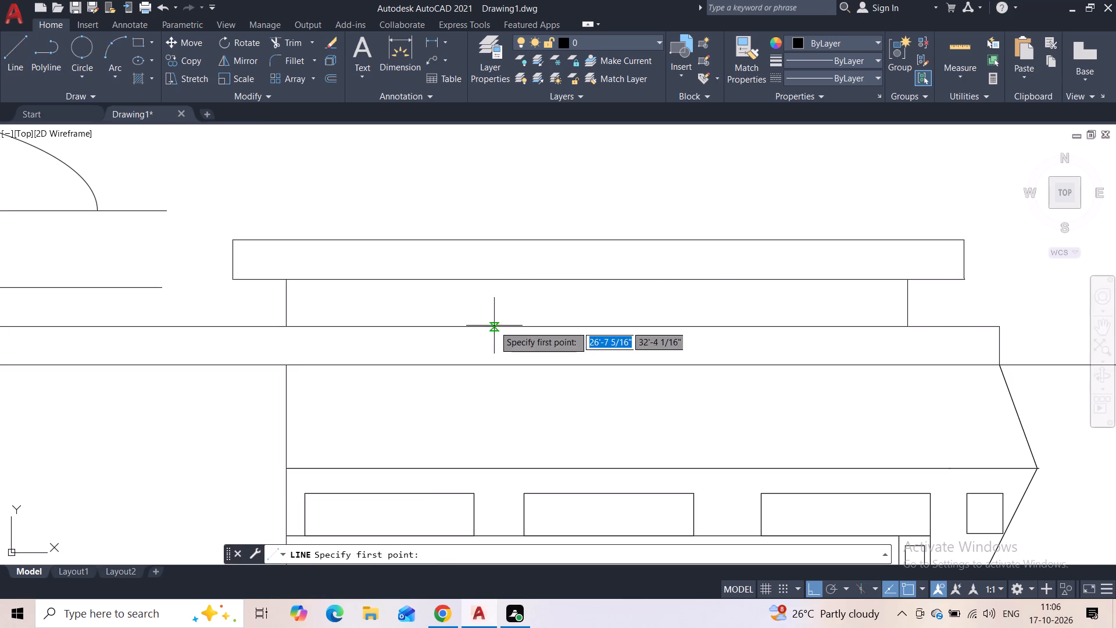
scroll(494, 326, "down", 5)
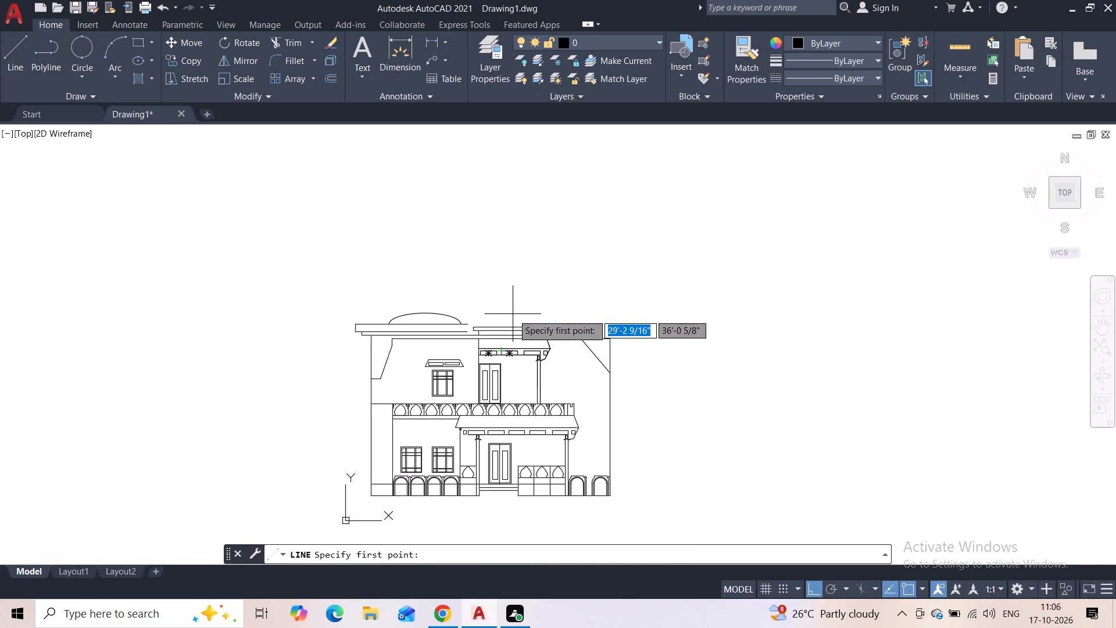
scroll(468, 316, "up", 4)
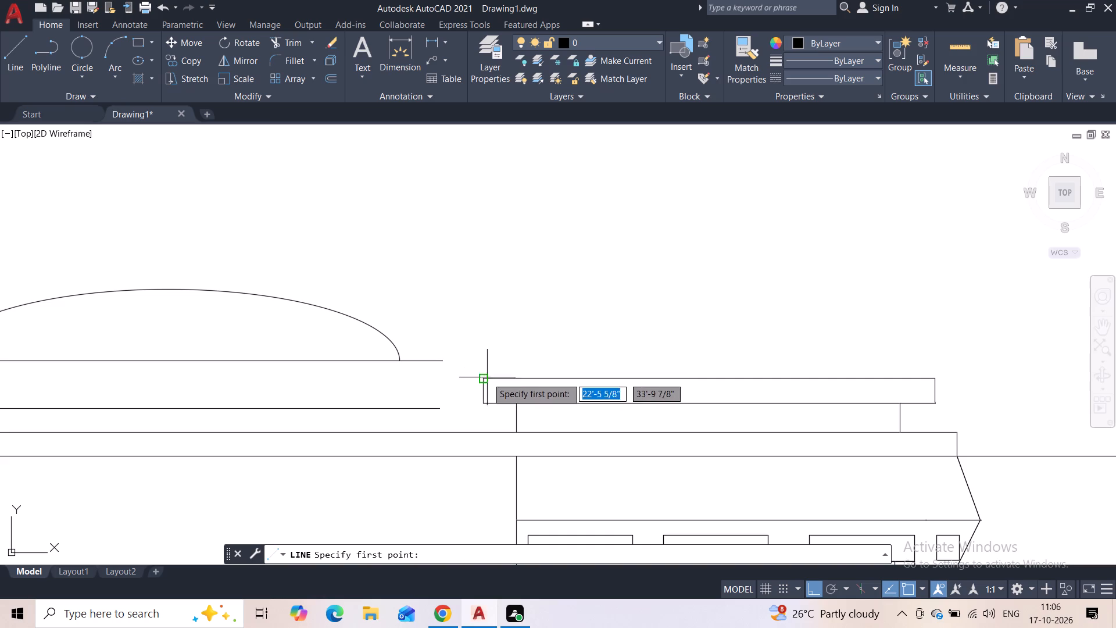
left_click(487, 377)
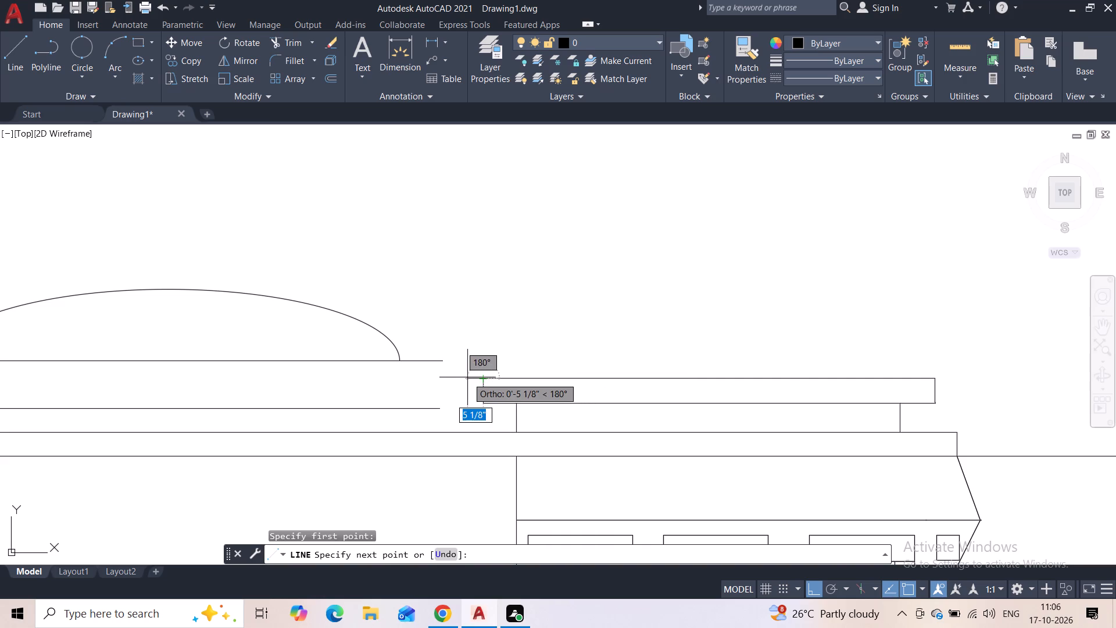
left_click(464, 377)
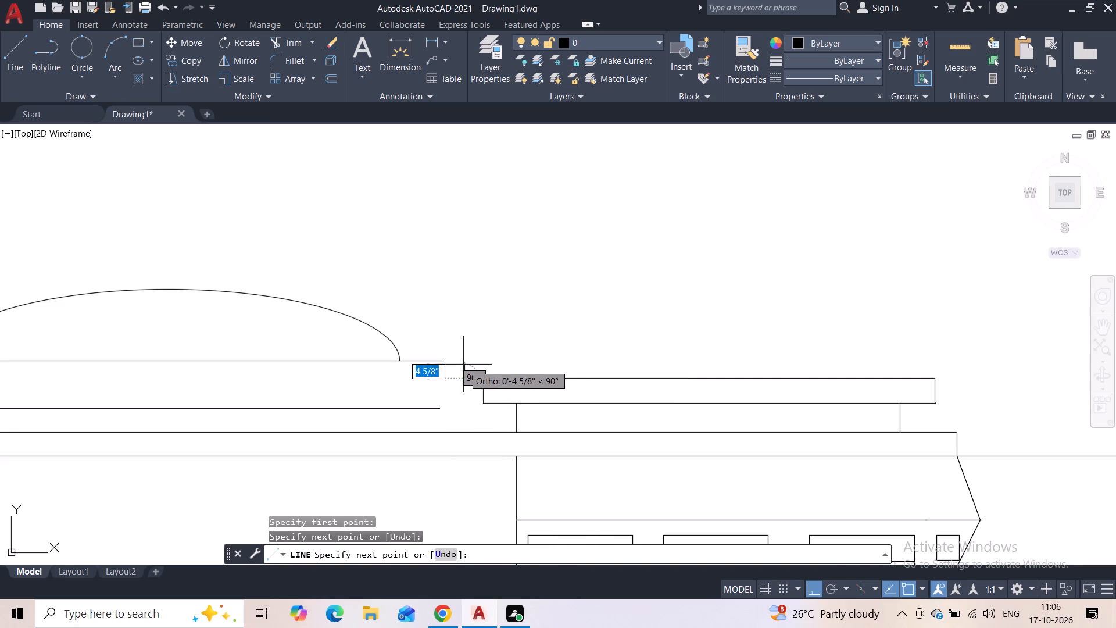
left_click(463, 364)
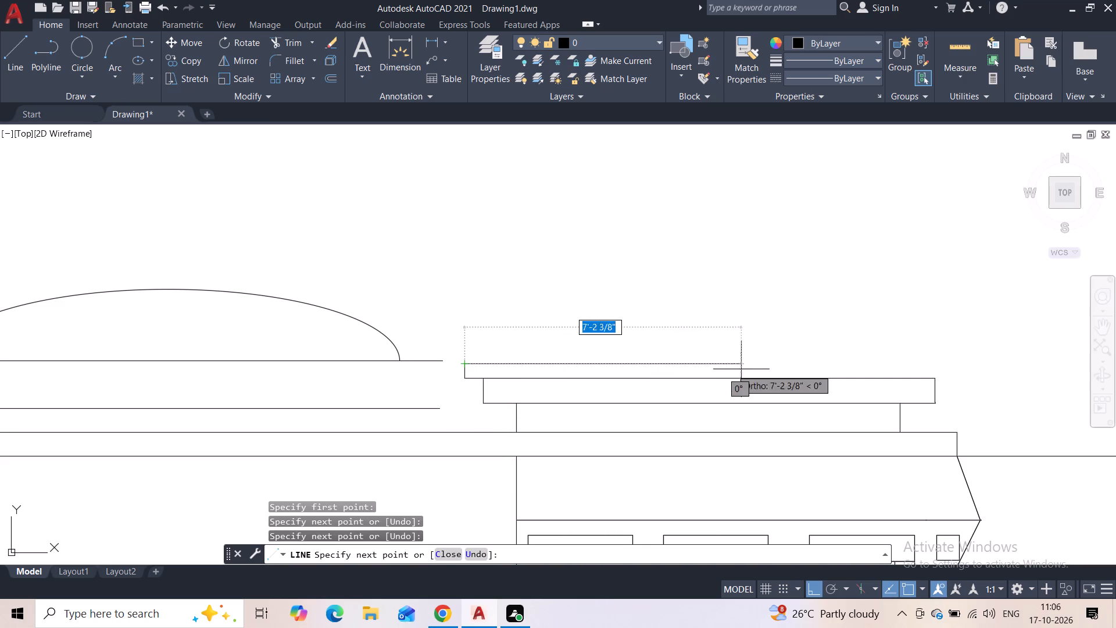
left_click(957, 369)
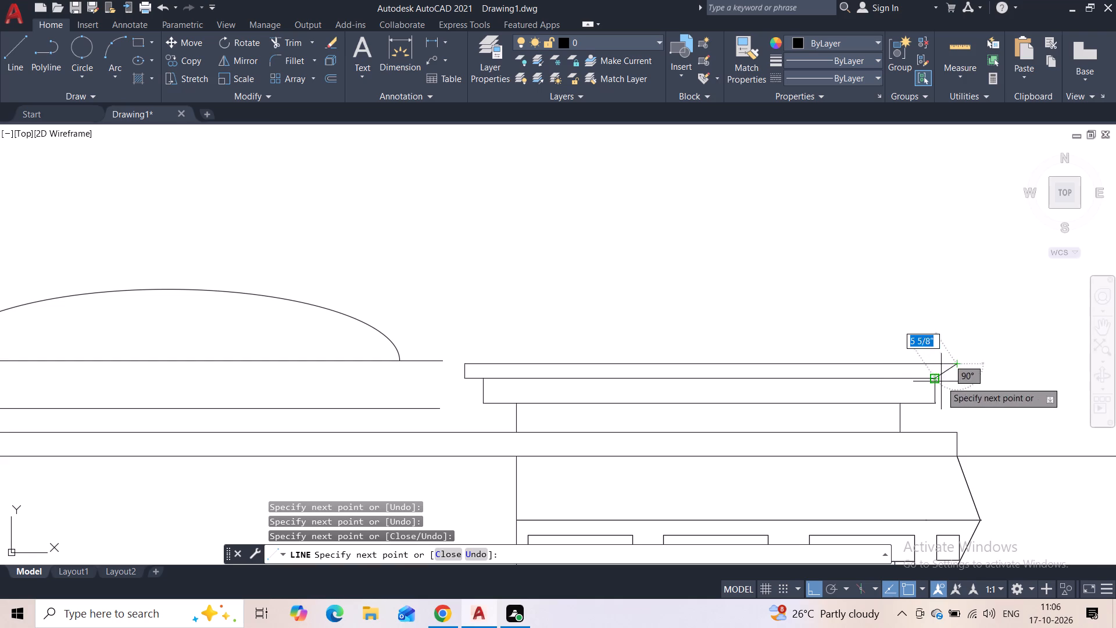
left_click(959, 382)
left_click(936, 379)
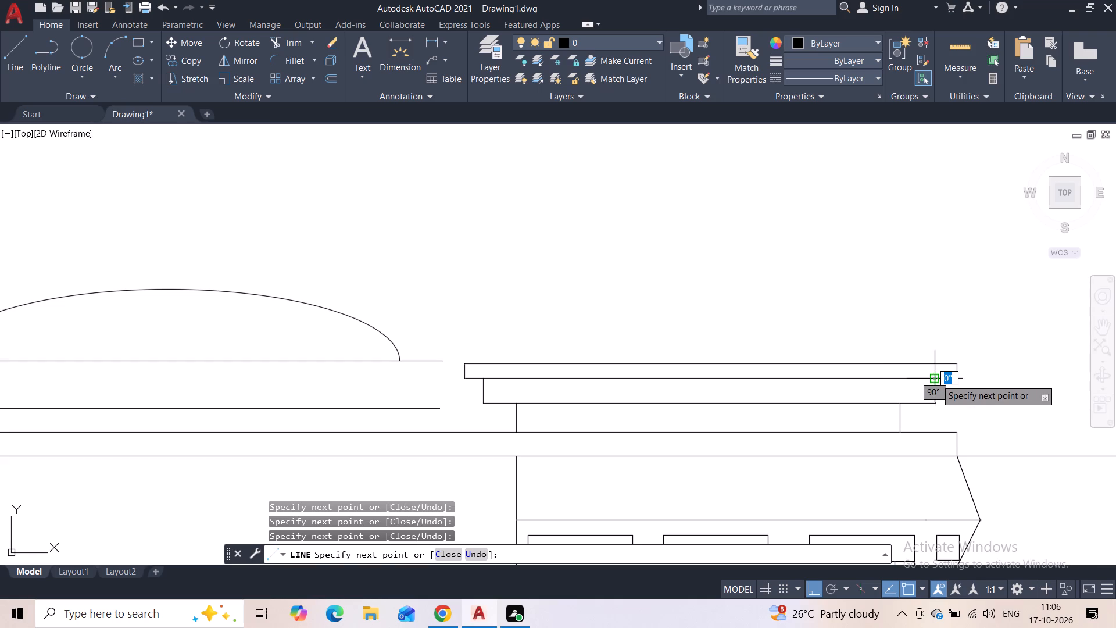
key("Escape")
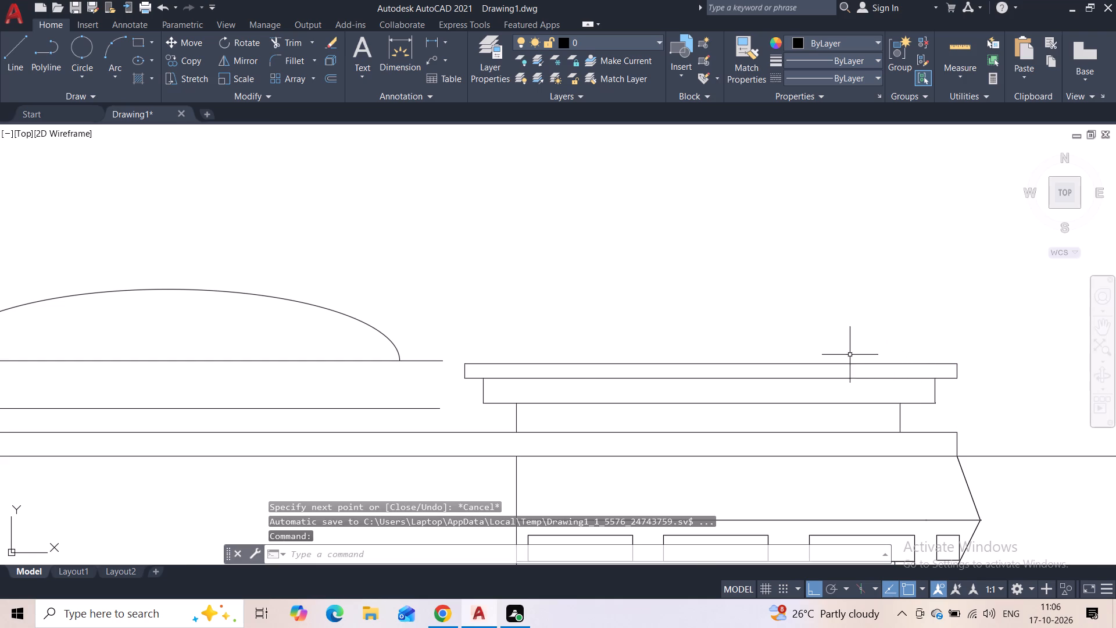
Draw a vertical line up from the midpoint of the third tier's top line, ending well above the dome's height.
scroll(793, 359, "down", 1)
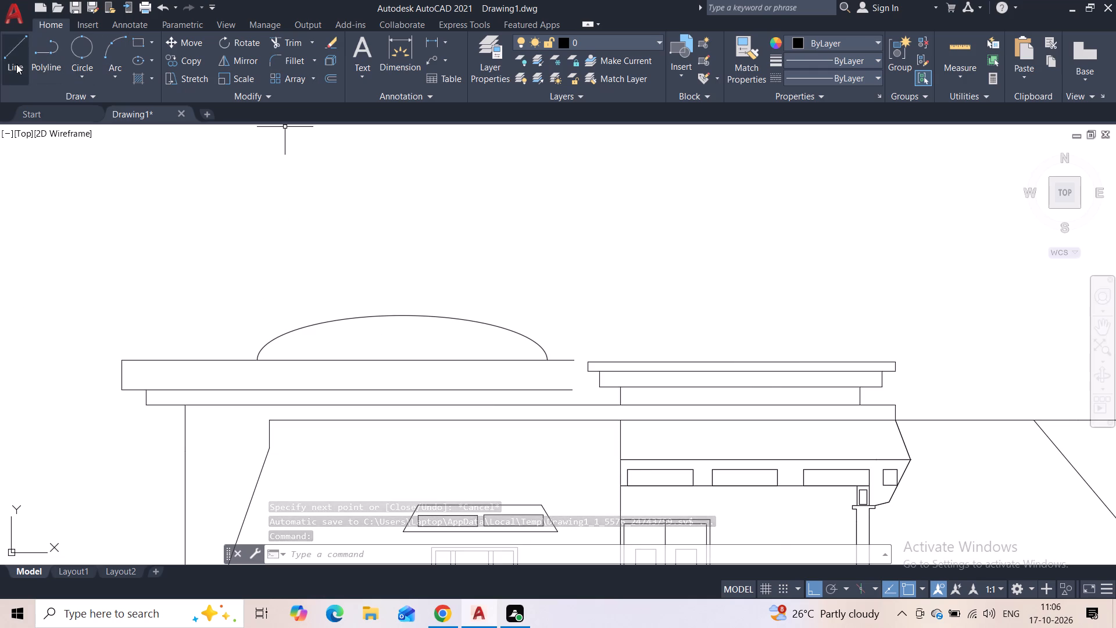
left_click(16, 64)
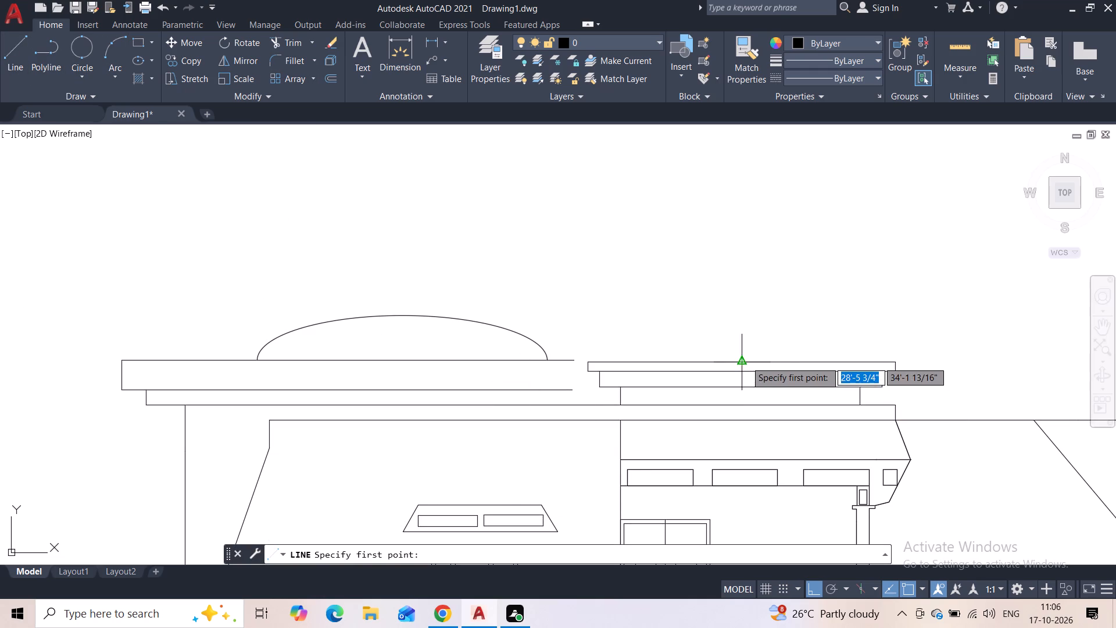
left_click(746, 361)
left_click(745, 226)
key("Escape")
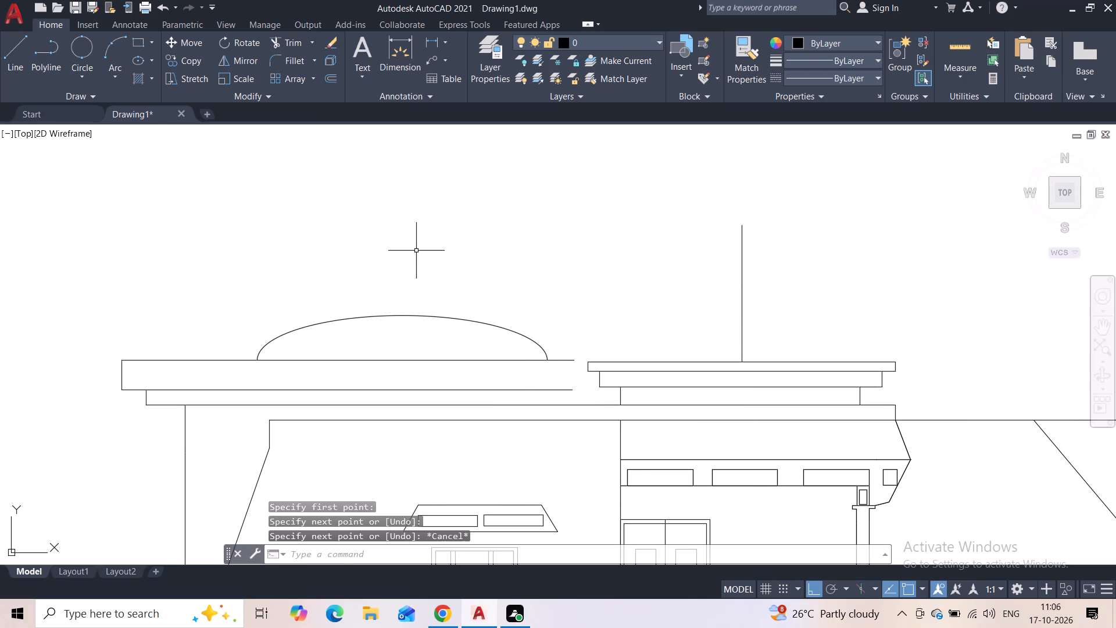
Draw a pitched roof with two sloped lines, about 7'-7 1/2" at 29°, from the third tier's top corners to the central vertical line.
left_click(20, 55)
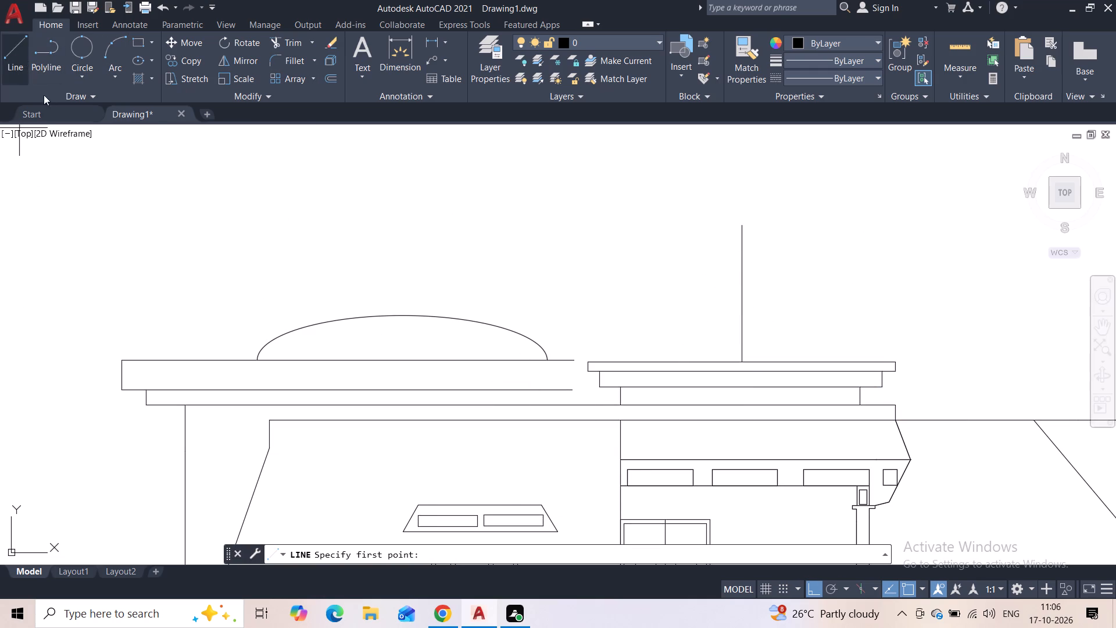
left_click(591, 358)
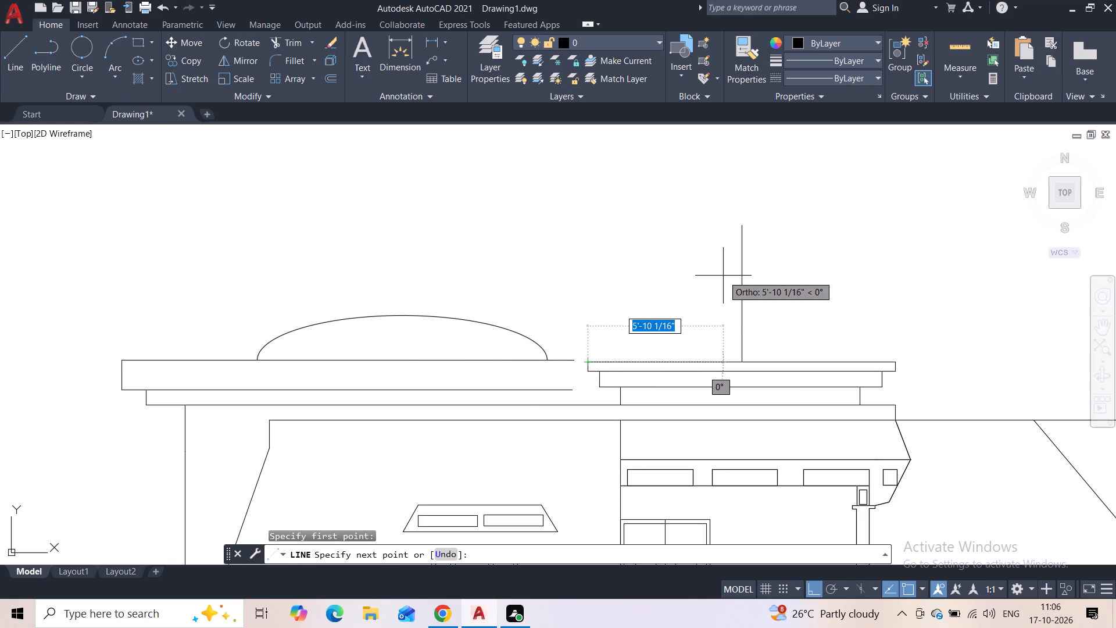
key("F8")
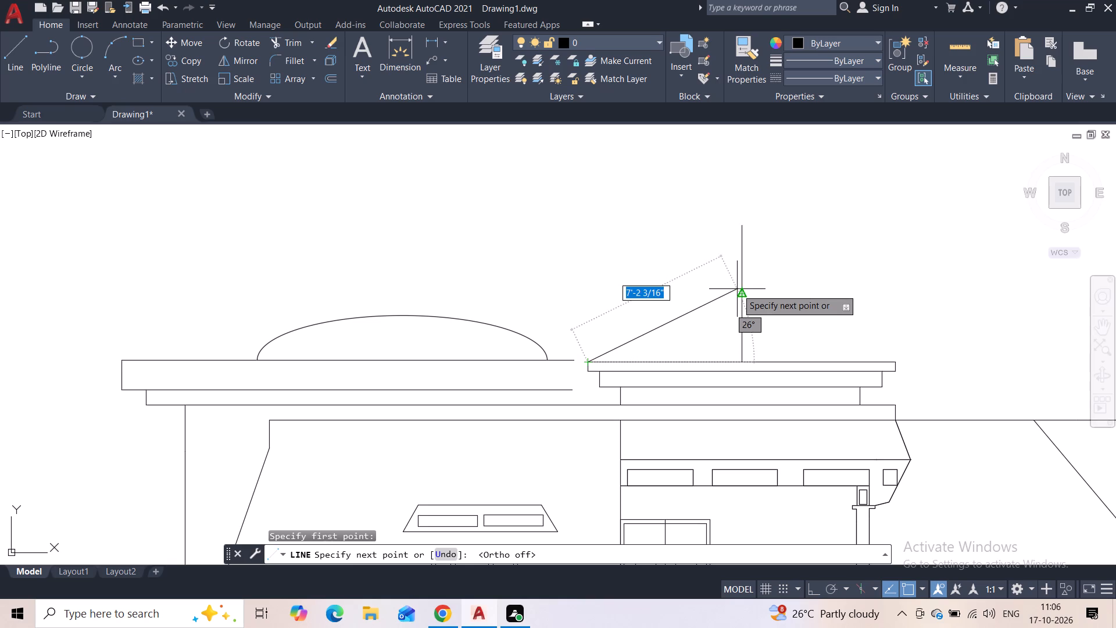
scroll(737, 290, "up", 2)
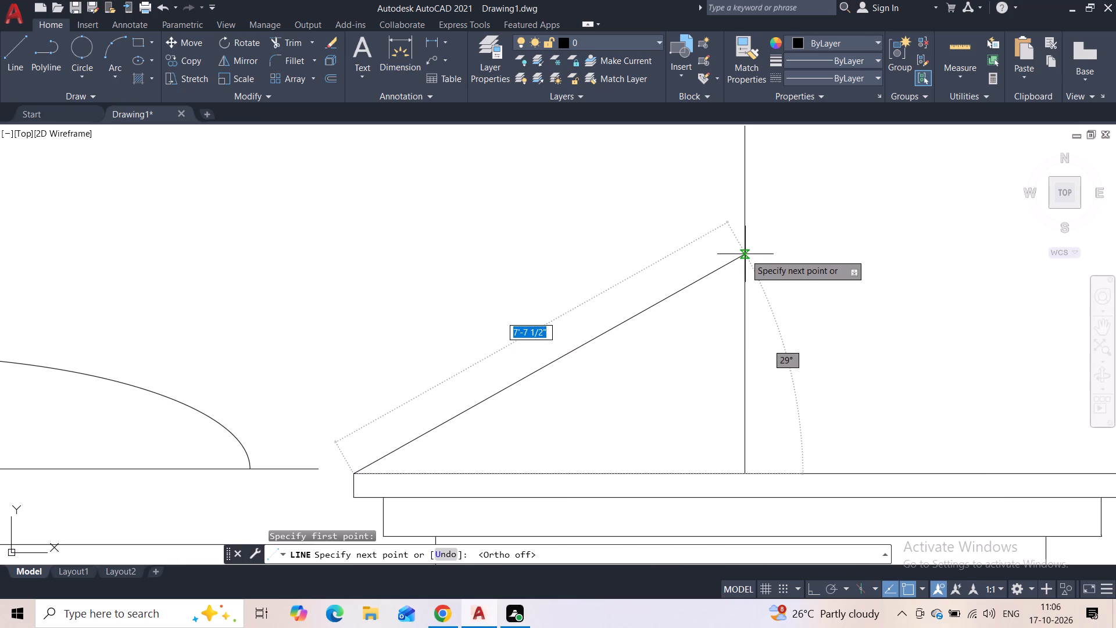
left_click(745, 254)
middle_click_drag(812, 331, 506, 196)
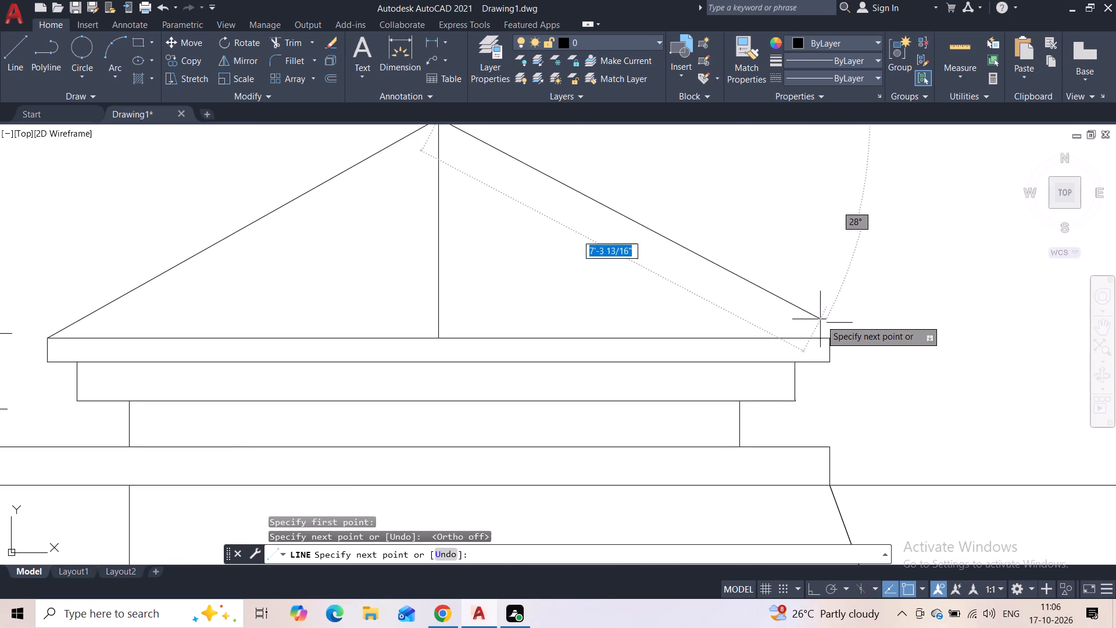
left_click(828, 336)
key("Escape")
Erase the vertical centre line through the pitched roof's apex.
scroll(831, 262, "down", 4)
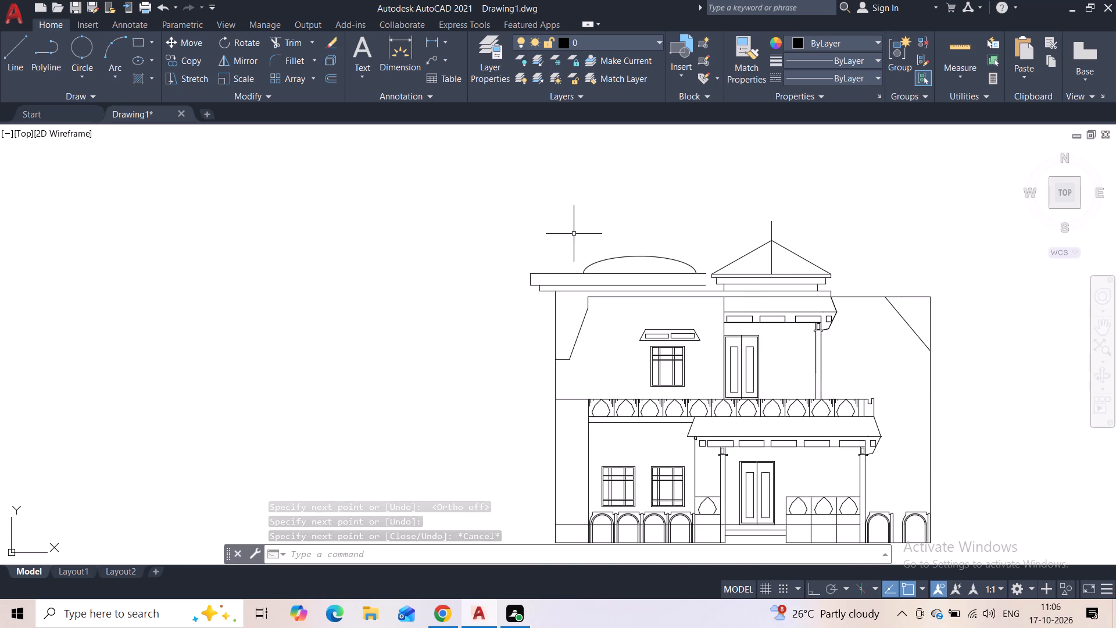
left_click(800, 209)
left_click(749, 231)
key("Delete")
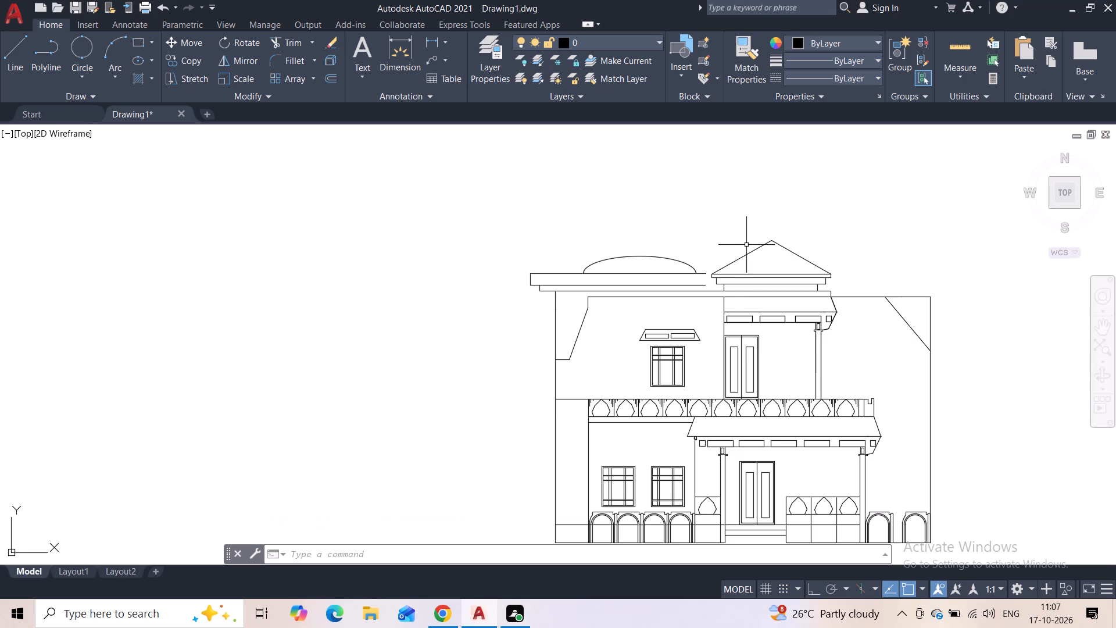
Copy the lower pair of horizontal glazing-bar lines in the upper-floor window straight down to near its bottom.
scroll(727, 344, "up", 2)
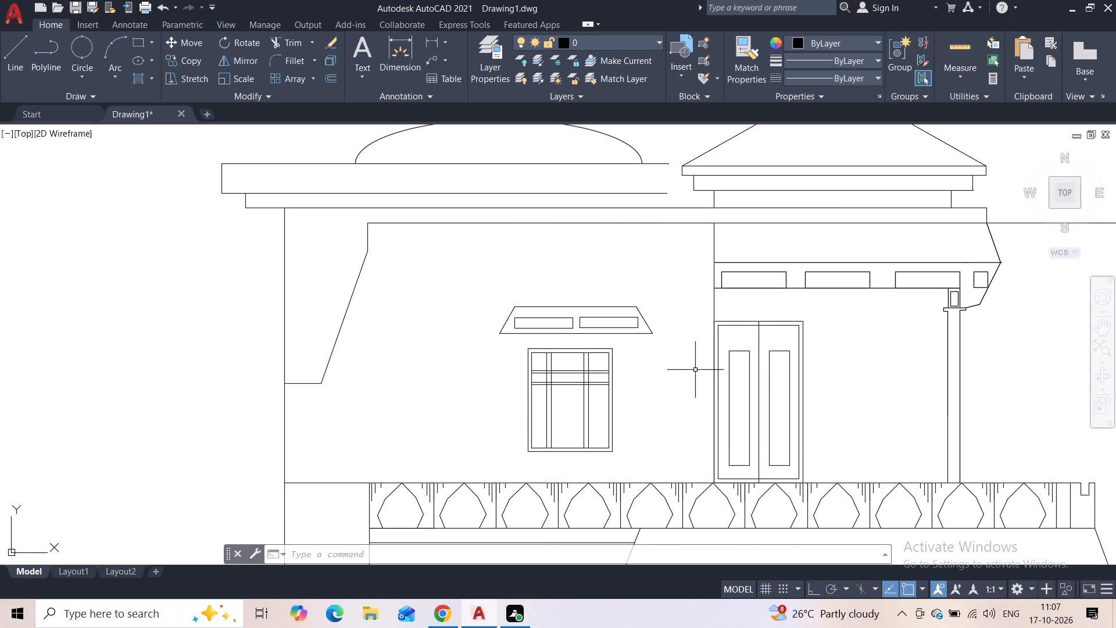
scroll(691, 377, "down", 2)
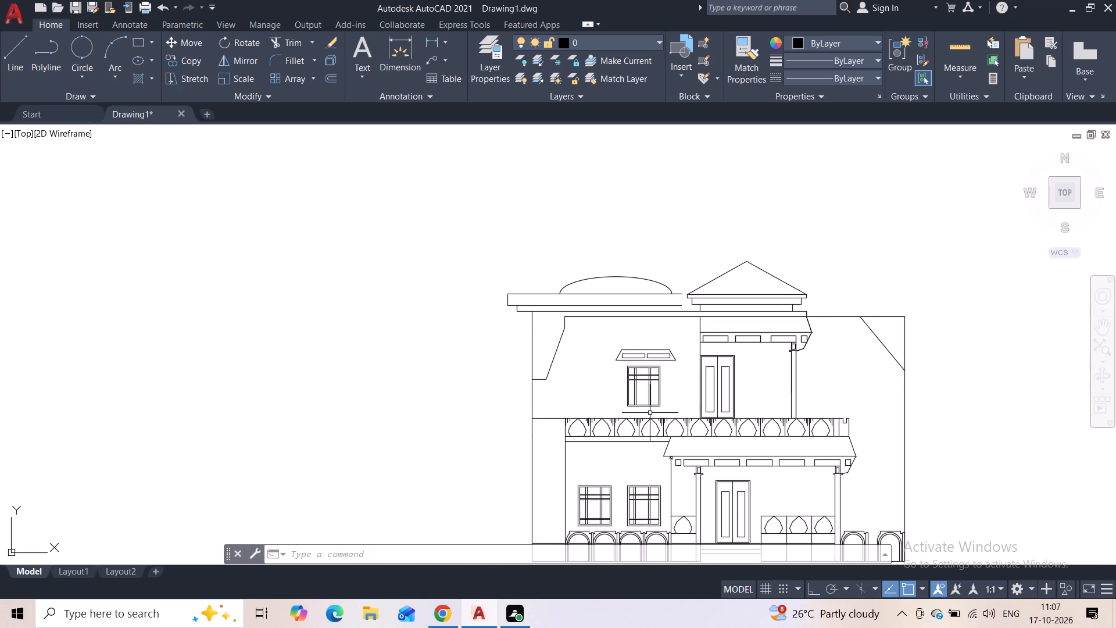
middle_click_drag(649, 413, 643, 408)
scroll(643, 408, "up", 2)
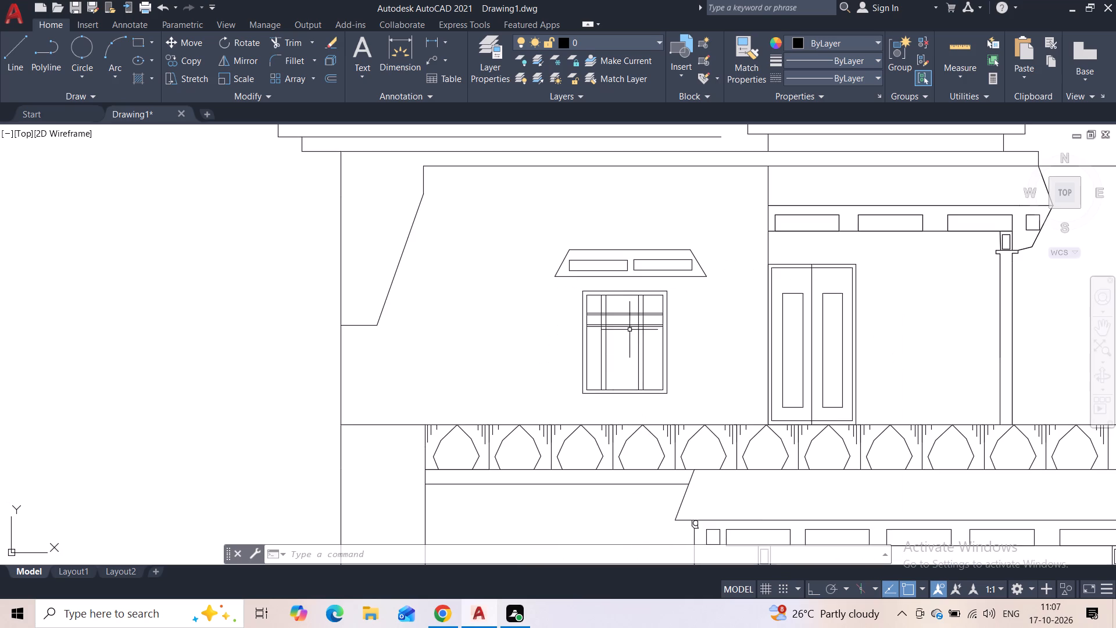
left_click(628, 327)
scroll(628, 327, "up", 3)
left_click(625, 312)
left_click(620, 342)
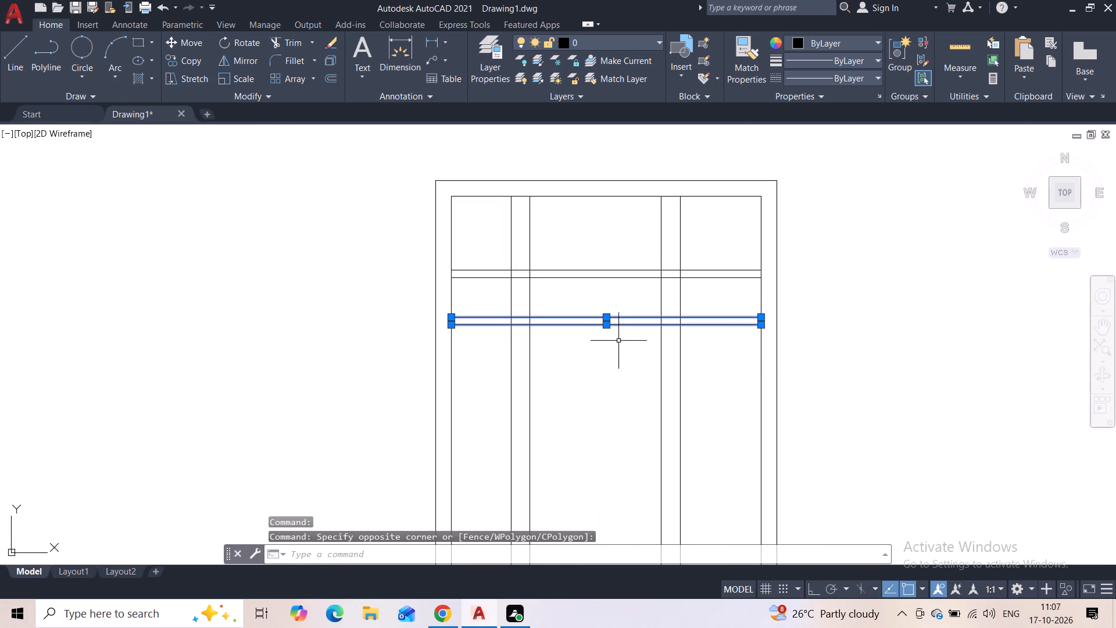
left_click(166, 59)
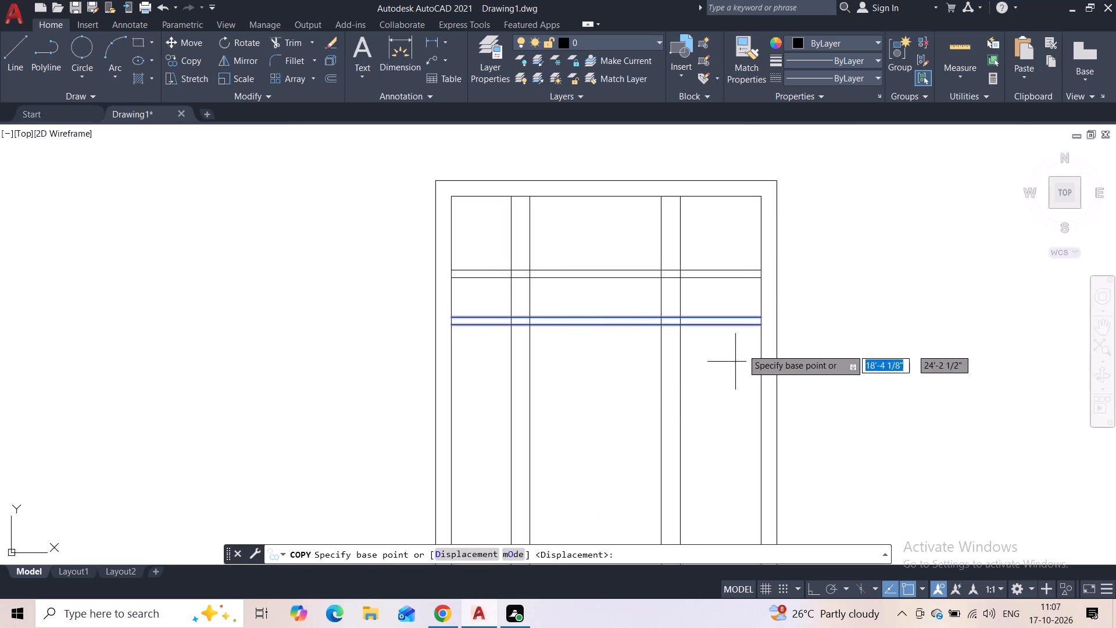
left_click(760, 328)
middle_click_drag(763, 439, 726, 295)
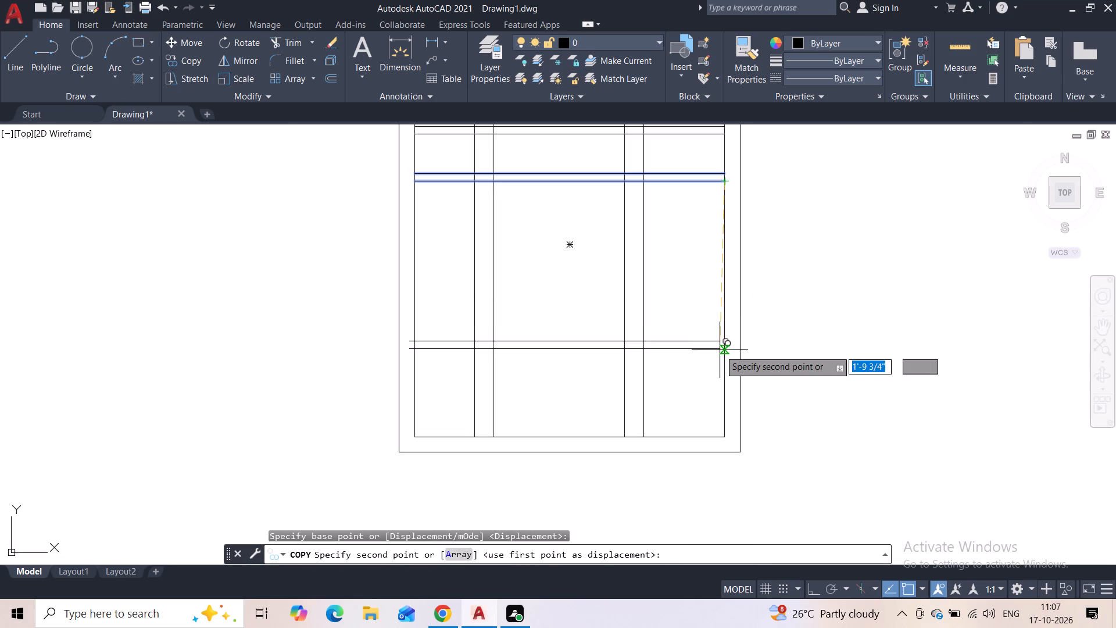
left_click(725, 384)
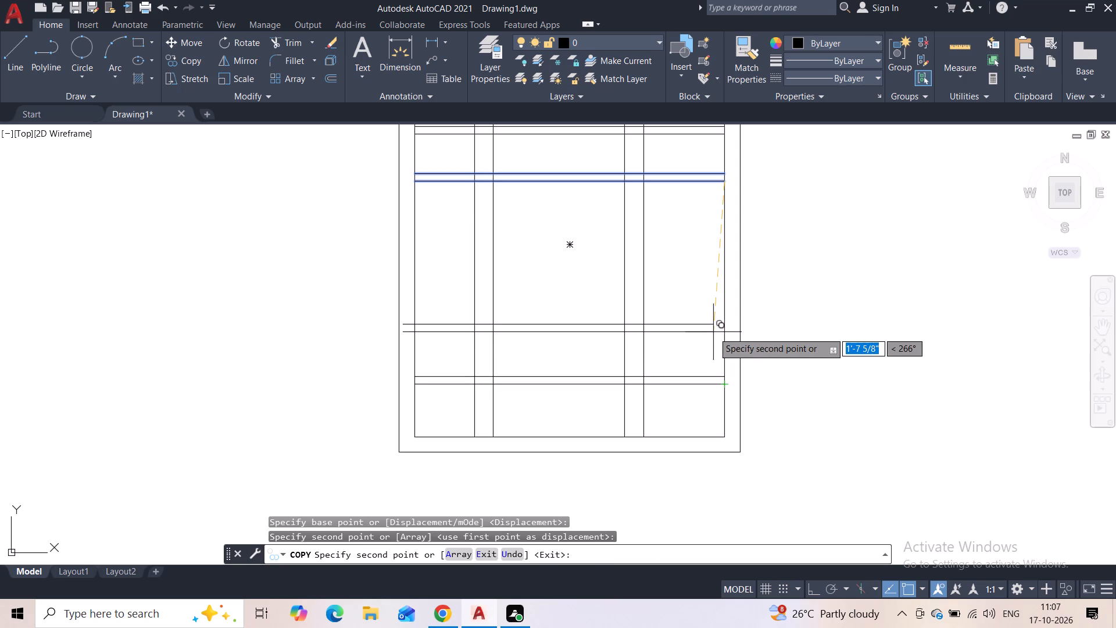
key("Escape")
Copy the complete upper-floor gridded window onto the wall just beyond the upper porch column.
scroll(713, 332, "down", 1)
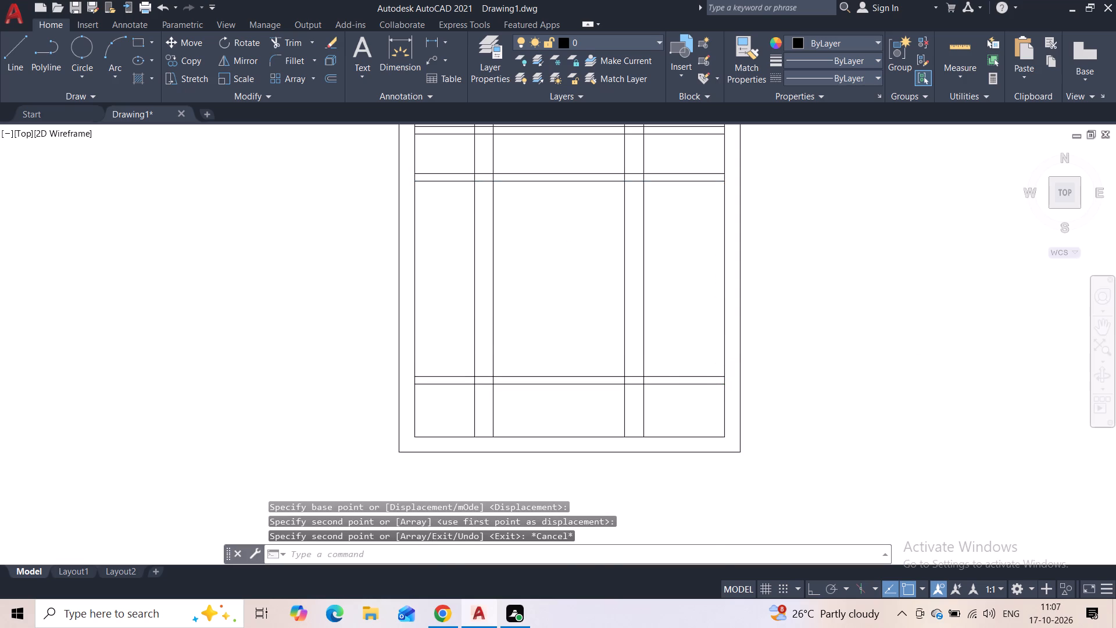
scroll(734, 261, "down", 1)
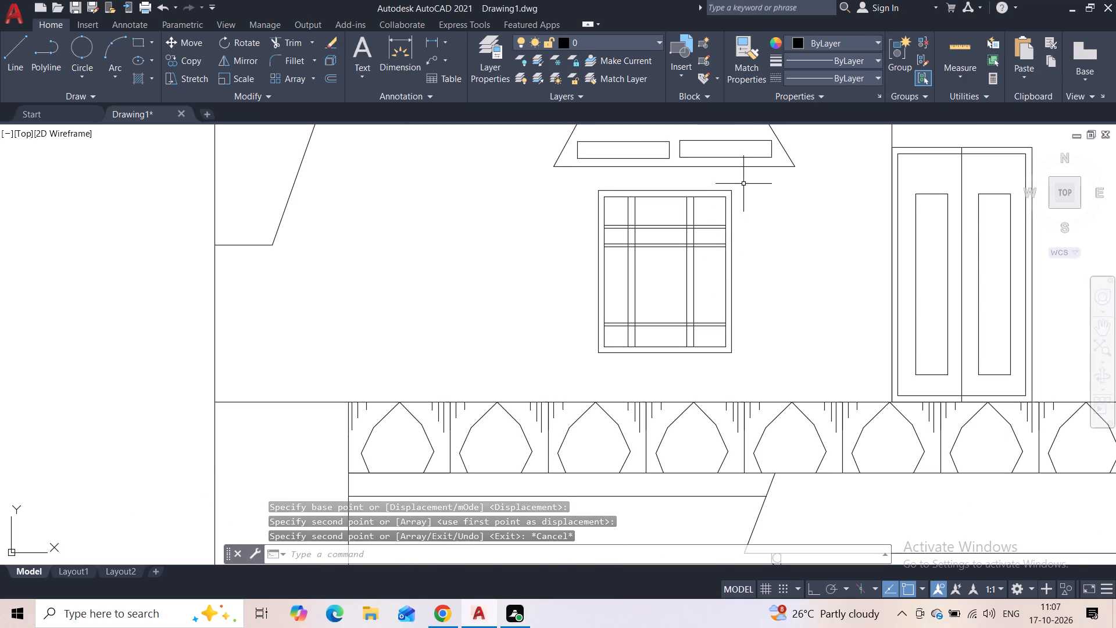
left_click(743, 184)
left_click(607, 367)
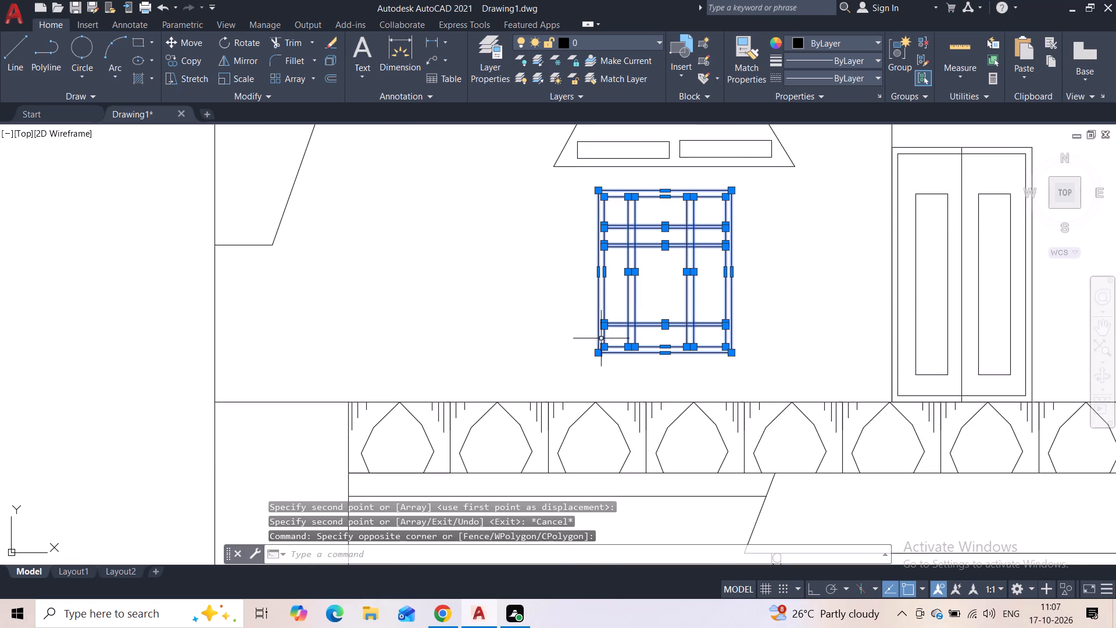
left_click(182, 61)
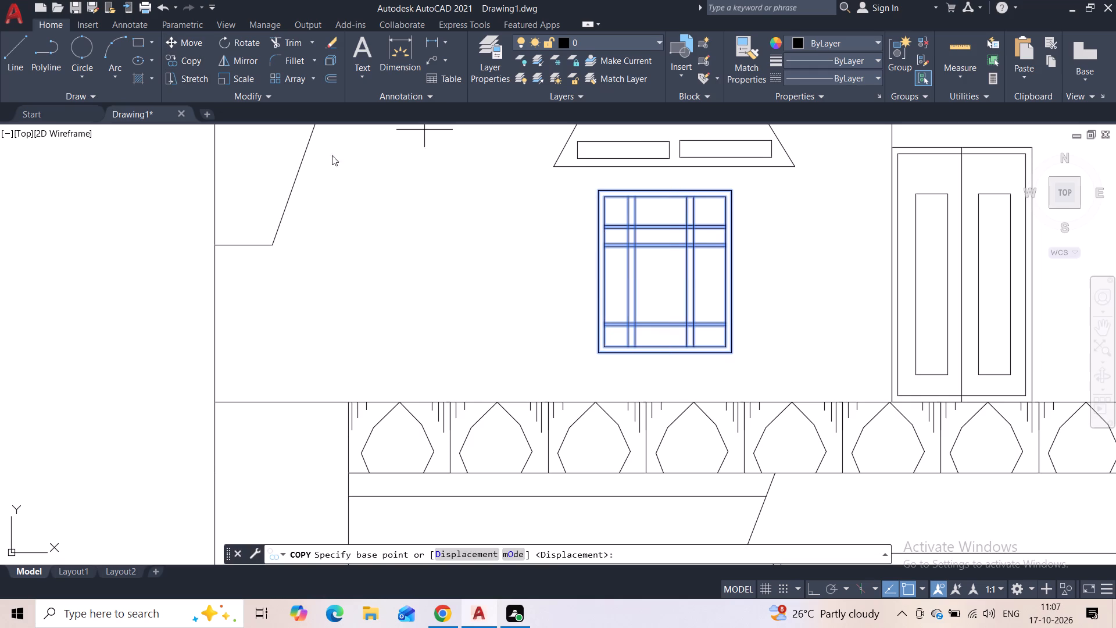
left_click(736, 191)
middle_click_drag(777, 204, 253, 416)
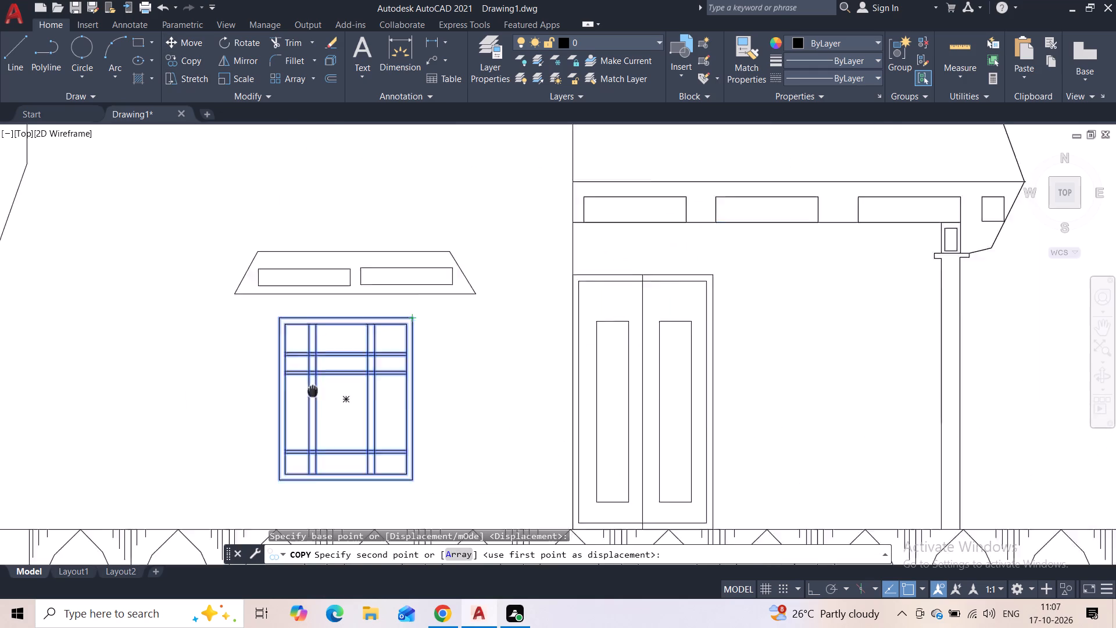
middle_click_drag(253, 416, 233, 420)
scroll(455, 415, "down", 2)
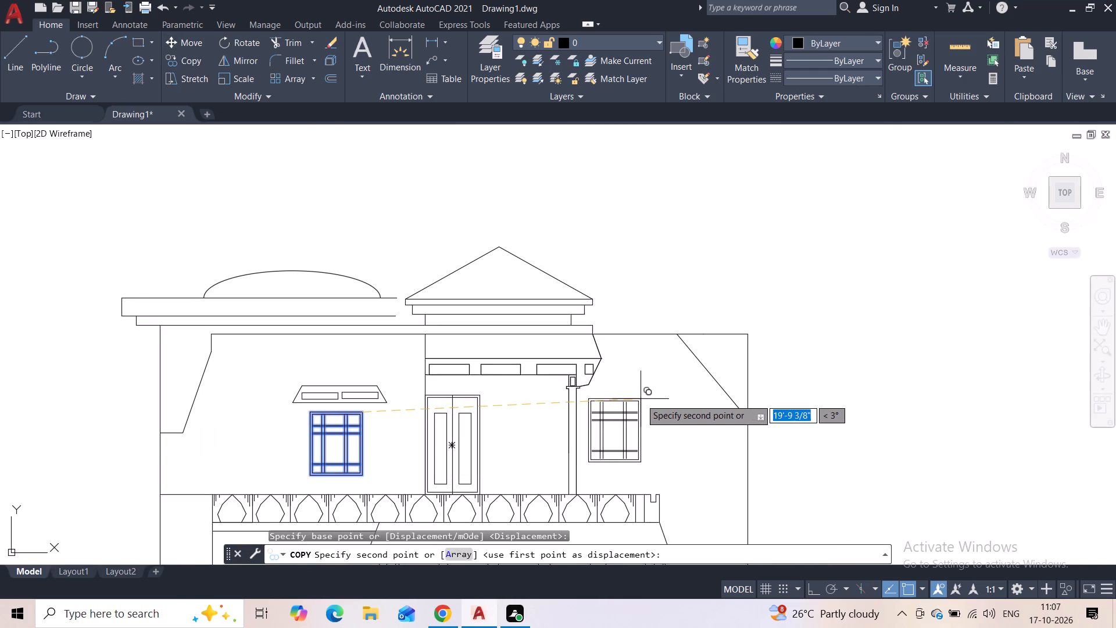
left_click(638, 401)
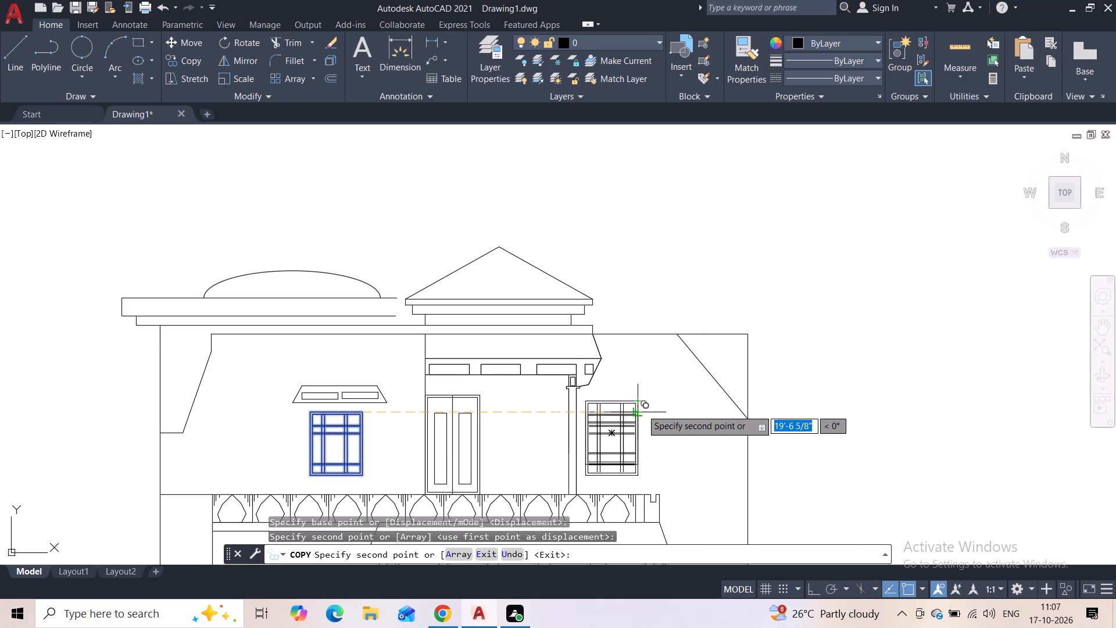
key("Escape")
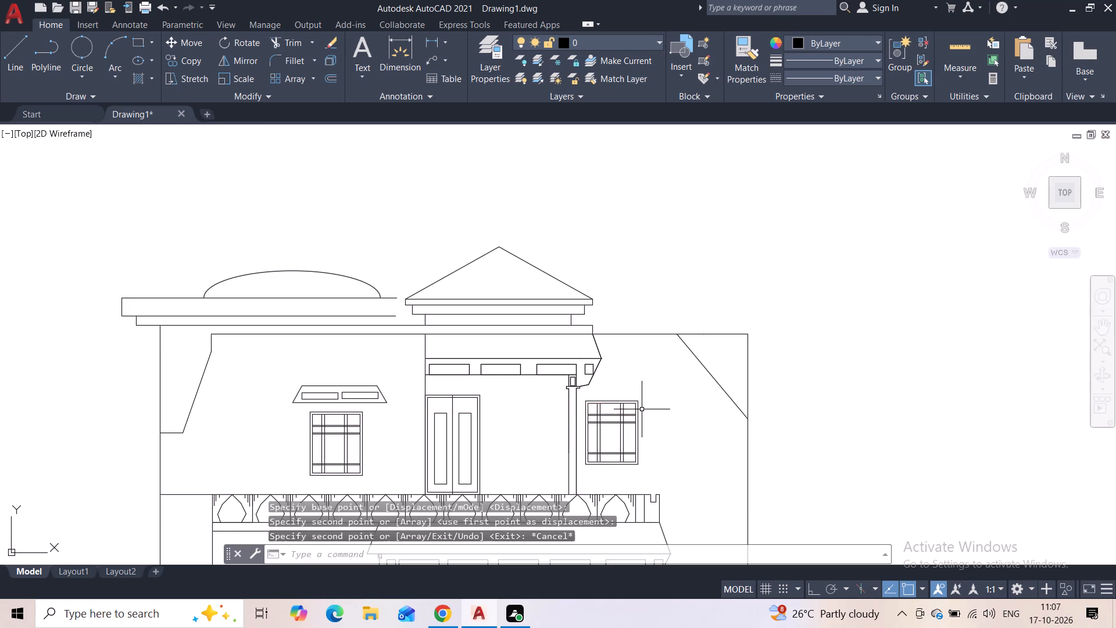
Move the copied window straight down so its bottom edge aligns with the original upper-floor window's bottom edge.
scroll(635, 407, "down", 1)
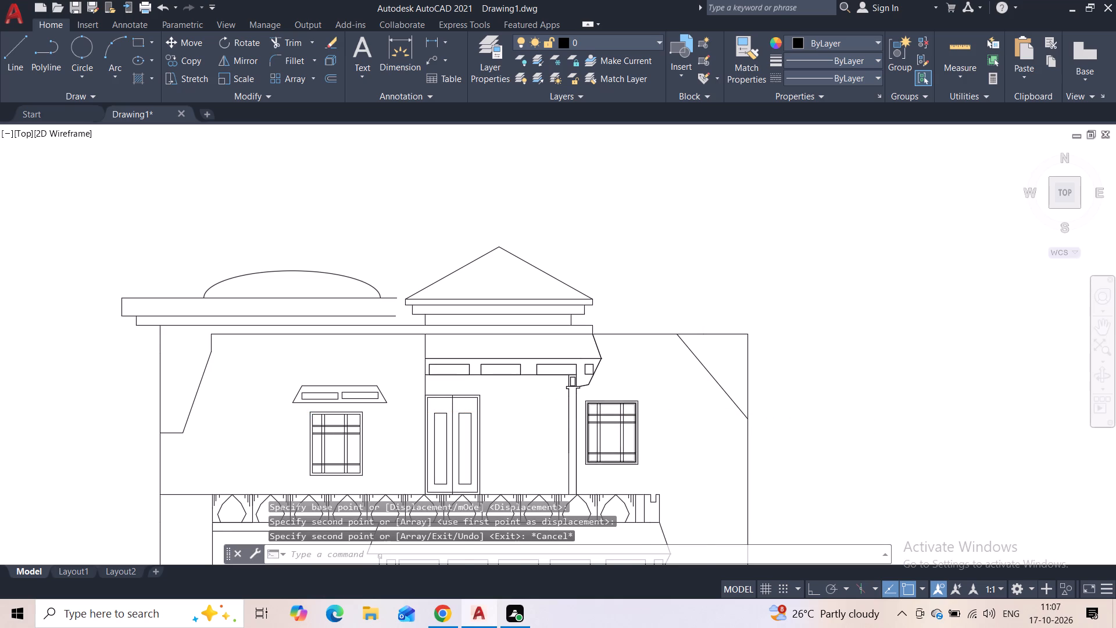
scroll(660, 445, "up", 2)
middle_click_drag(663, 434, 685, 391)
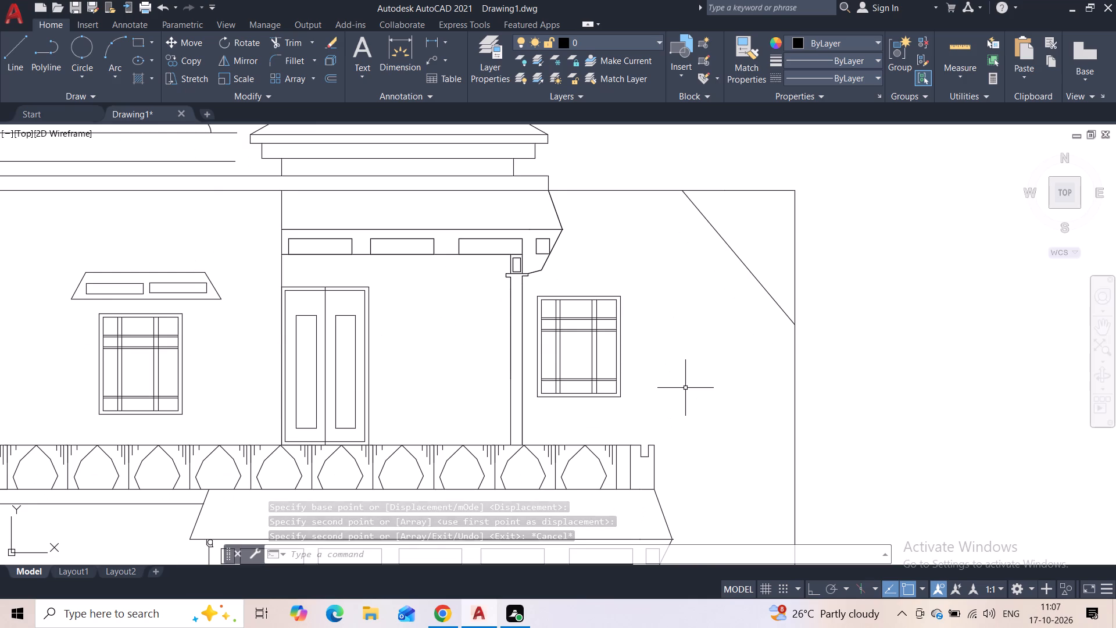
left_click(635, 288)
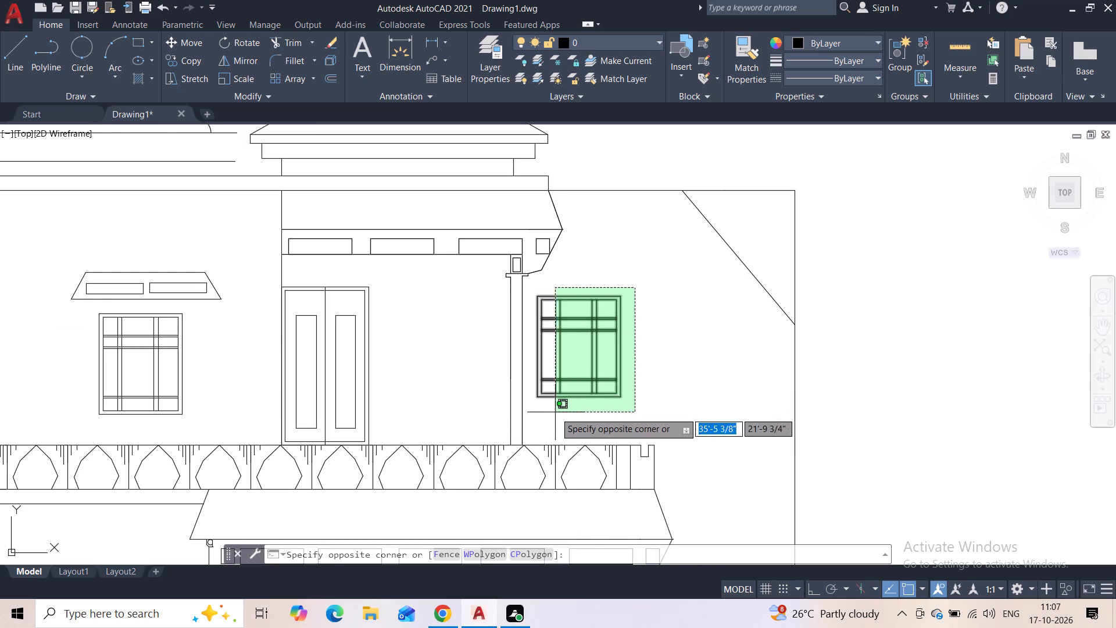
left_click(538, 419)
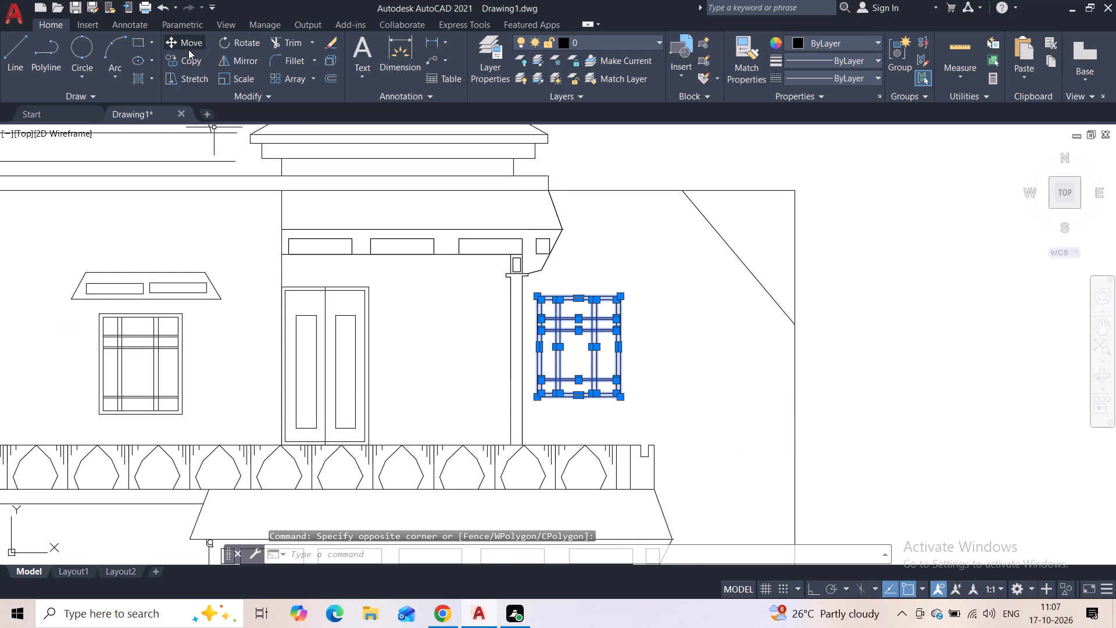
left_click(188, 49)
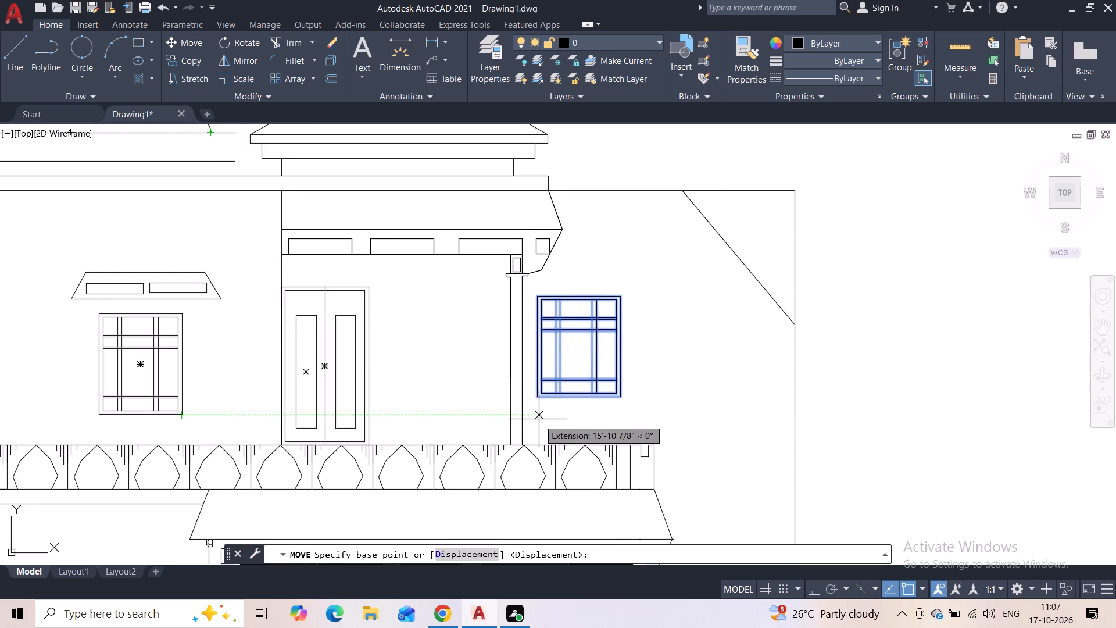
left_click(536, 404)
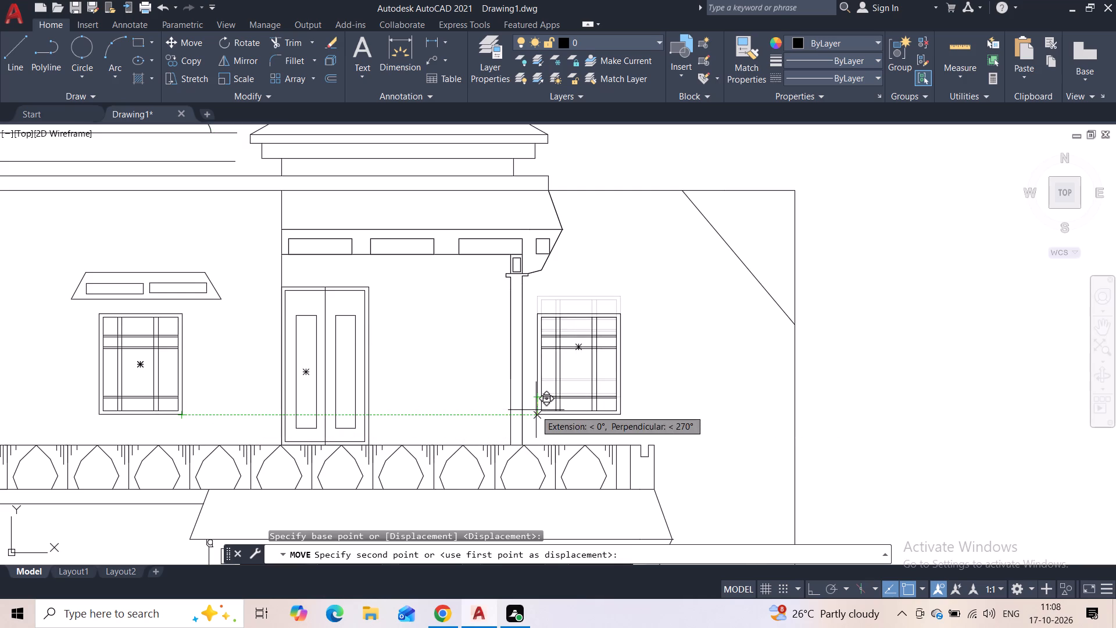
left_click(536, 410)
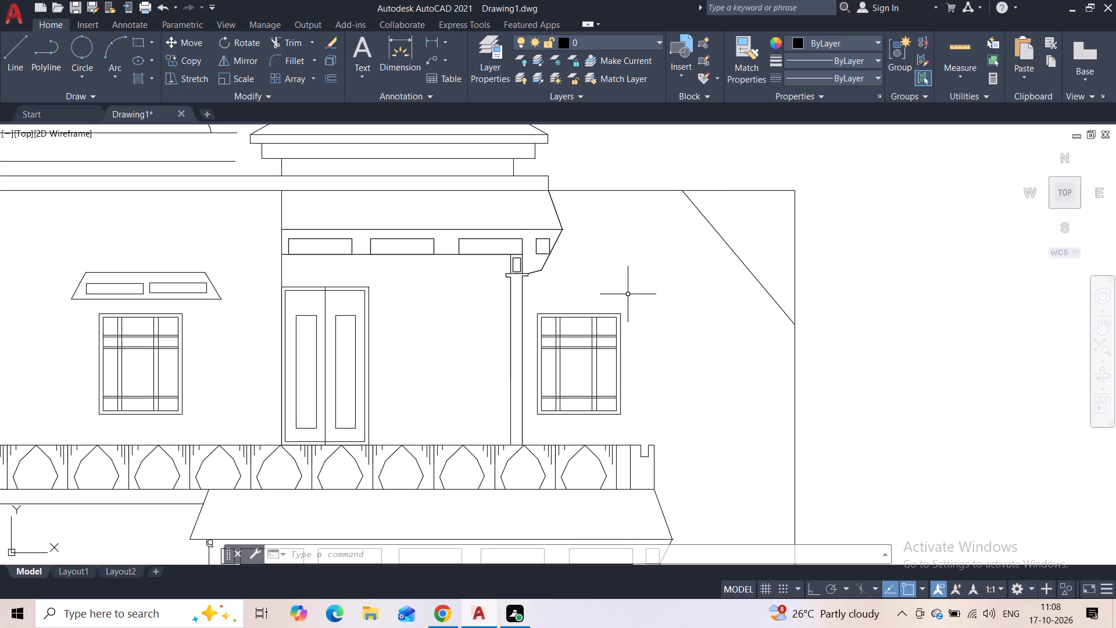
Insert the Trees - Imperial block from the Architectural tool palette into the elevation.
key("ctrl+3")
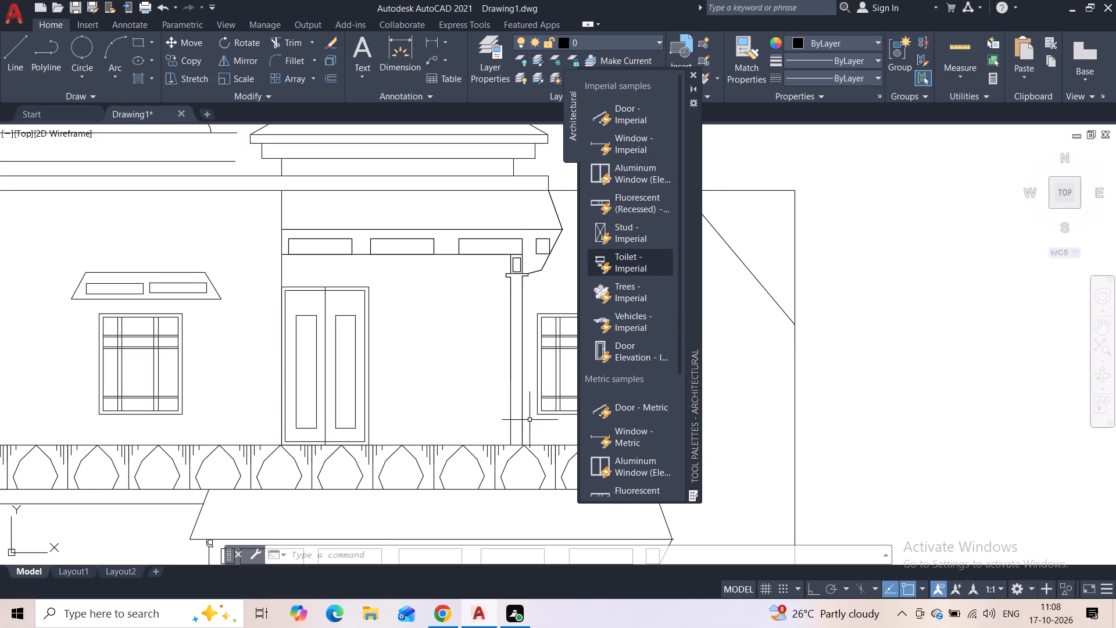
scroll(689, 363, "down", 6)
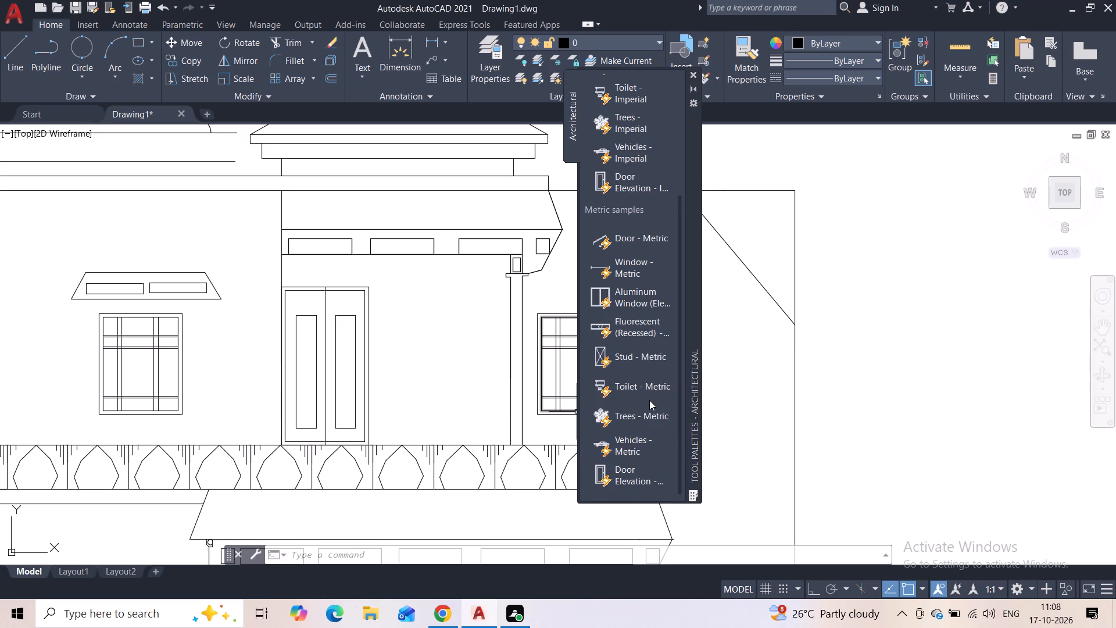
scroll(645, 388, "down", 4)
scroll(642, 386, "up", 4)
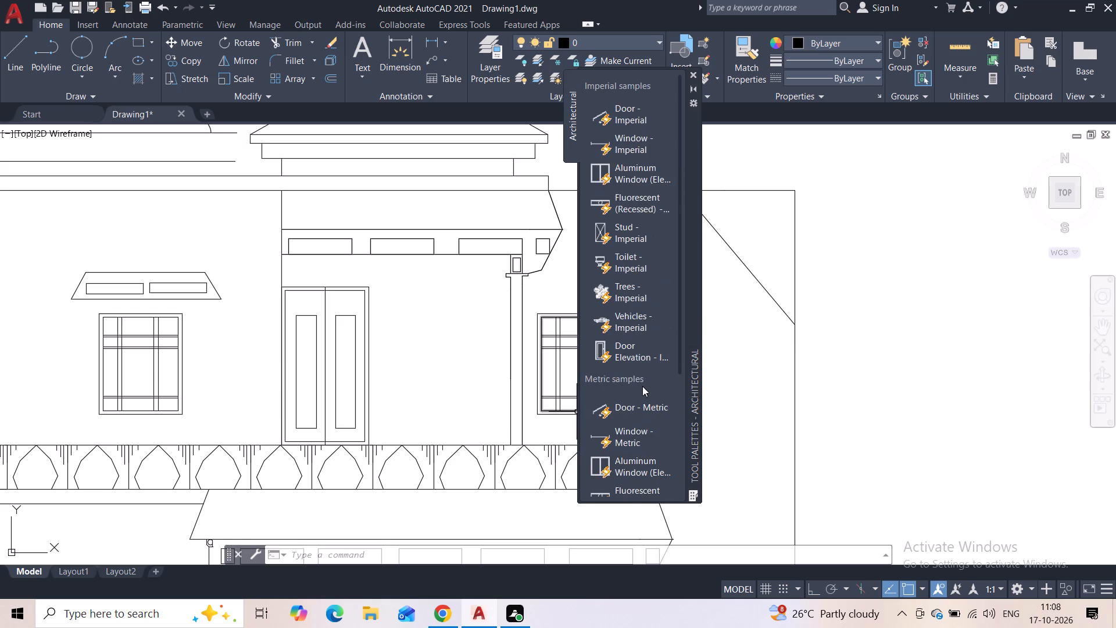
scroll(642, 386, "up", 3)
left_click_drag(623, 294, 880, 363)
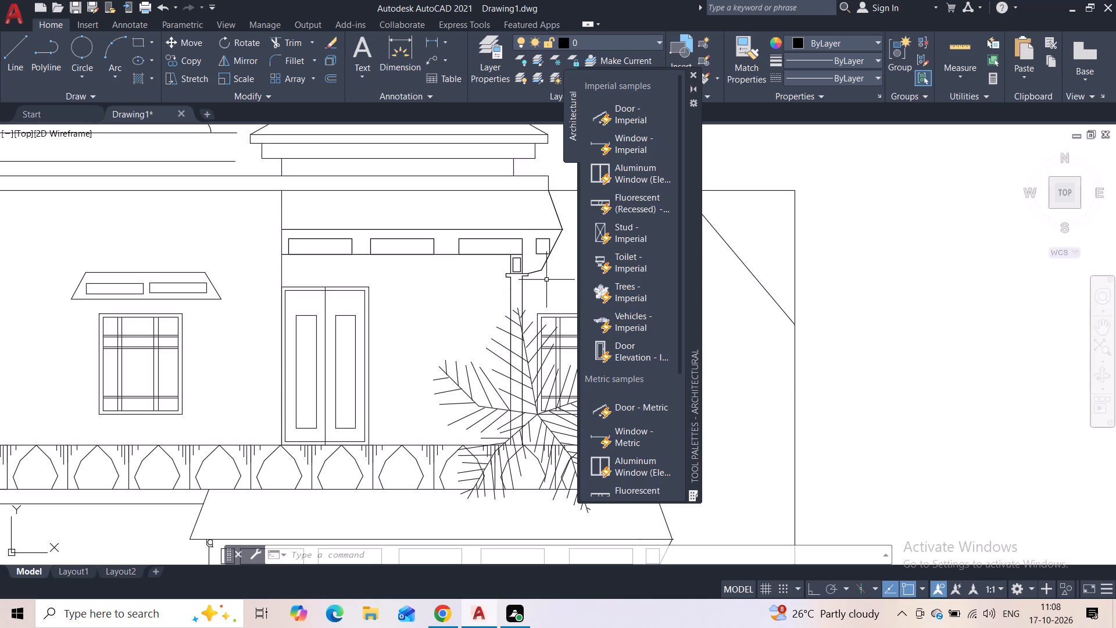
Insert the Tree - type 2 evergreen elevation and Tree - type 3 evergreen blocks from DesignCenter's Landscaping.dwg beside the building.
key("ctrl+2")
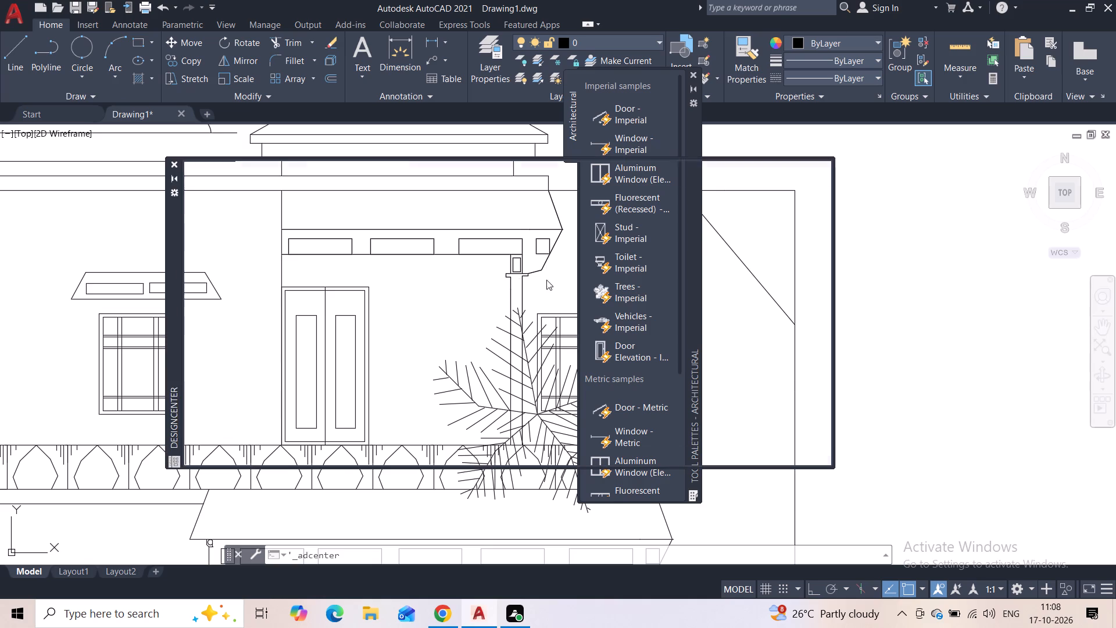
left_click(697, 73)
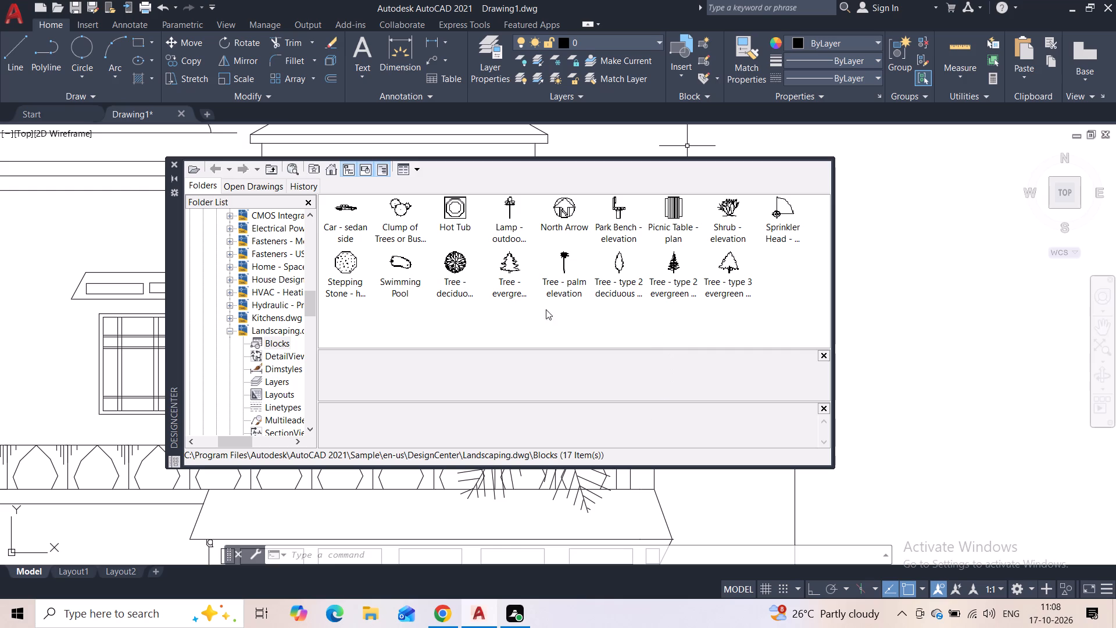
left_click_drag(487, 276, 874, 302)
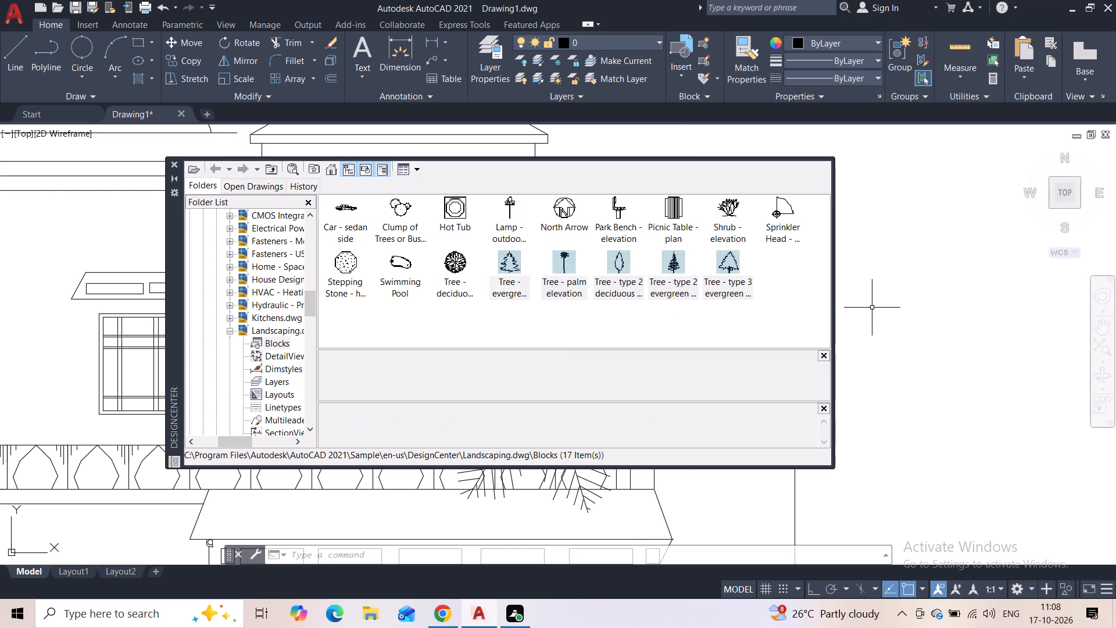
left_click(802, 302)
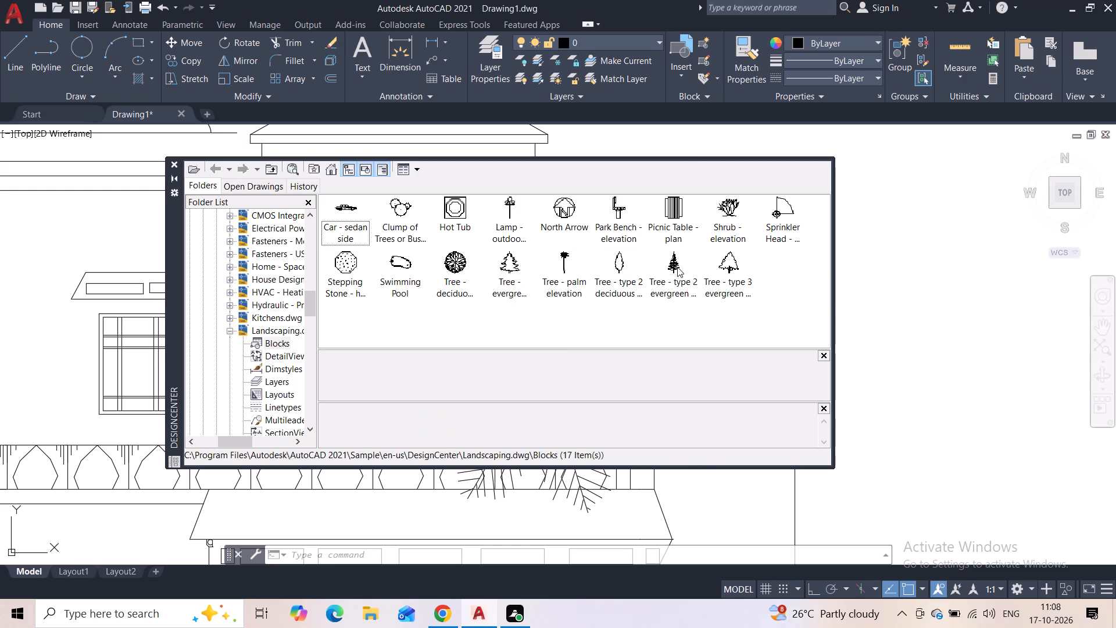
left_click_drag(670, 262, 943, 326)
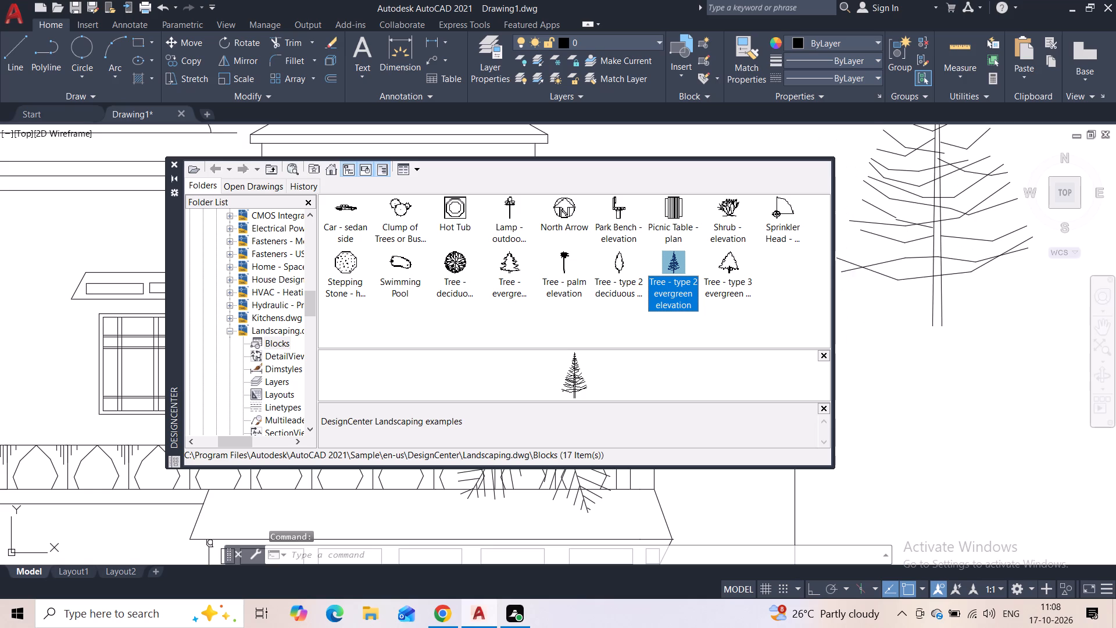
left_click_drag(943, 326, 967, 407)
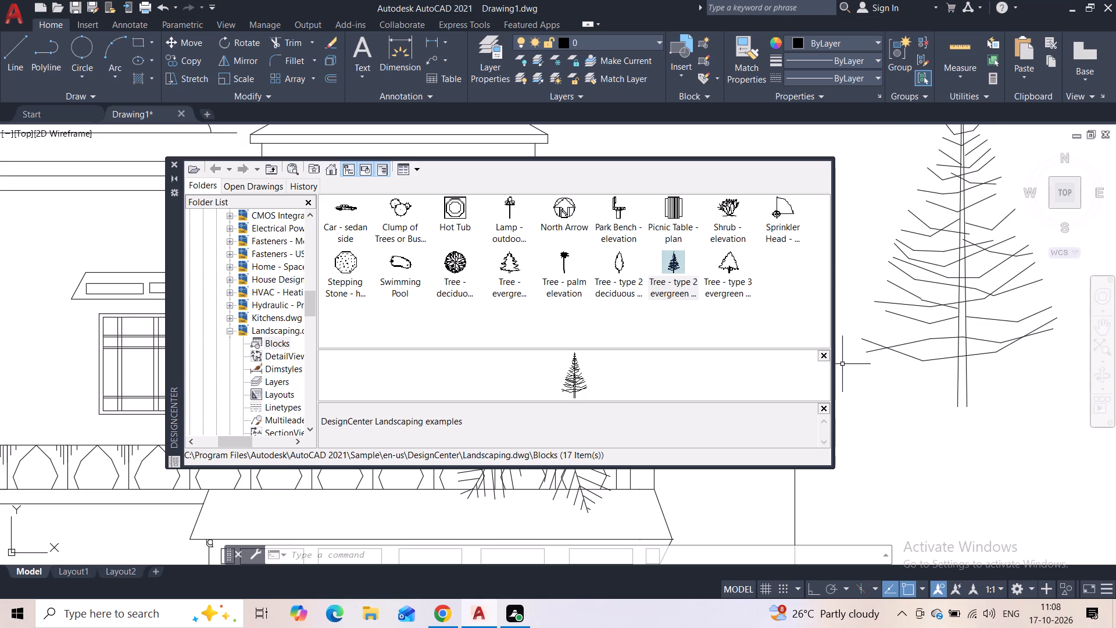
left_click_drag(729, 267, 906, 435)
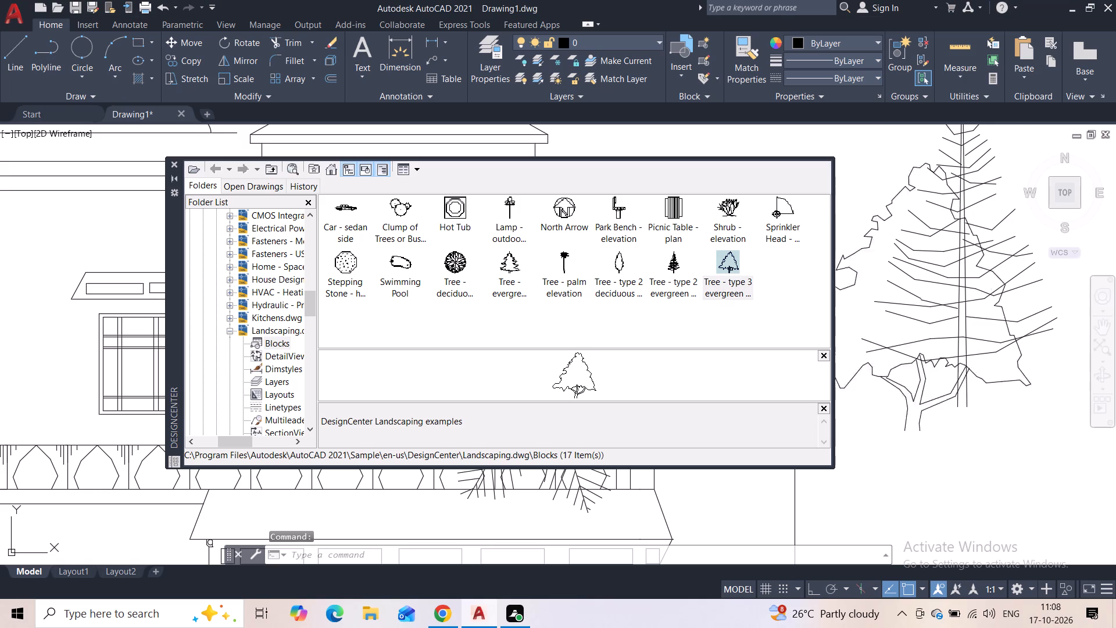
left_click_drag(906, 435, 943, 501)
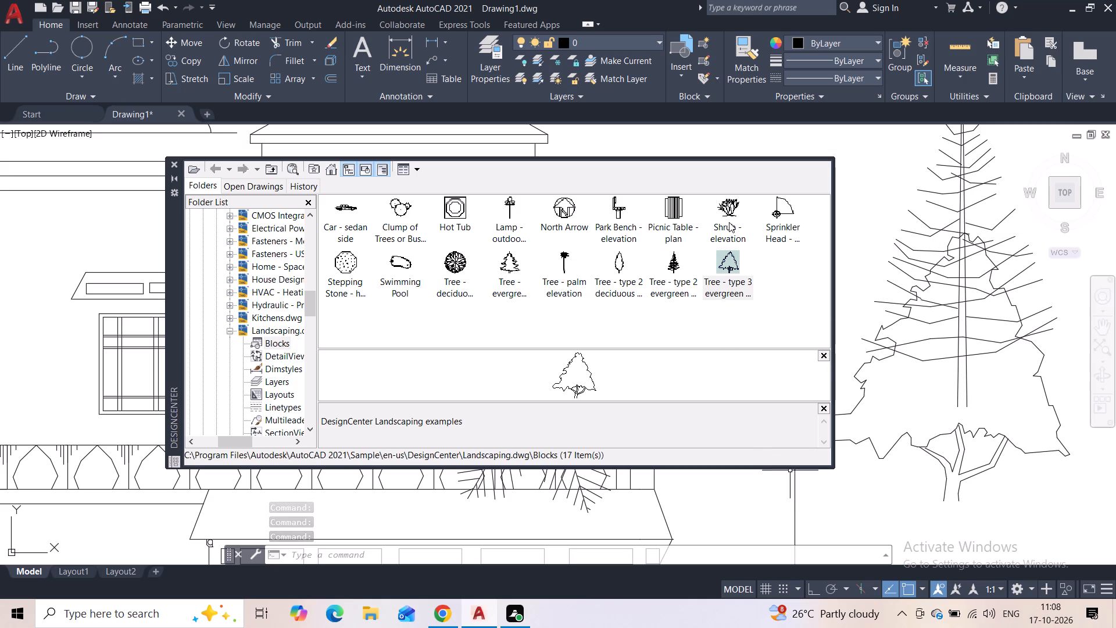
Insert two Shrub - elevation blocks from DesignCenter, one above the other, near the evergreen trees beside the building.
left_click_drag(729, 211, 815, 326)
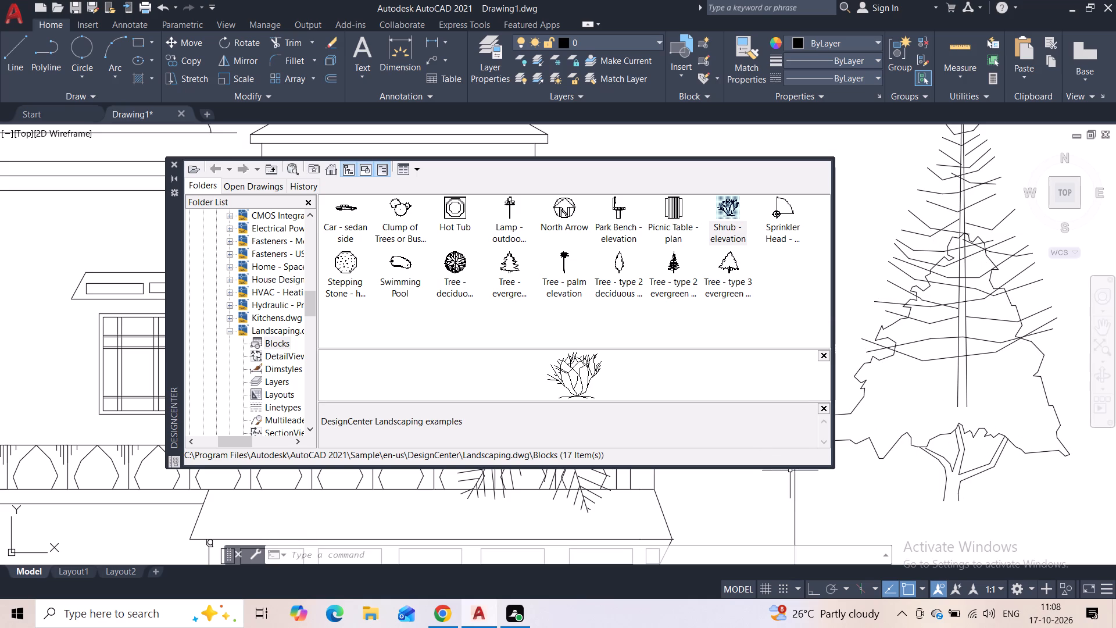
left_click_drag(815, 326, 891, 199)
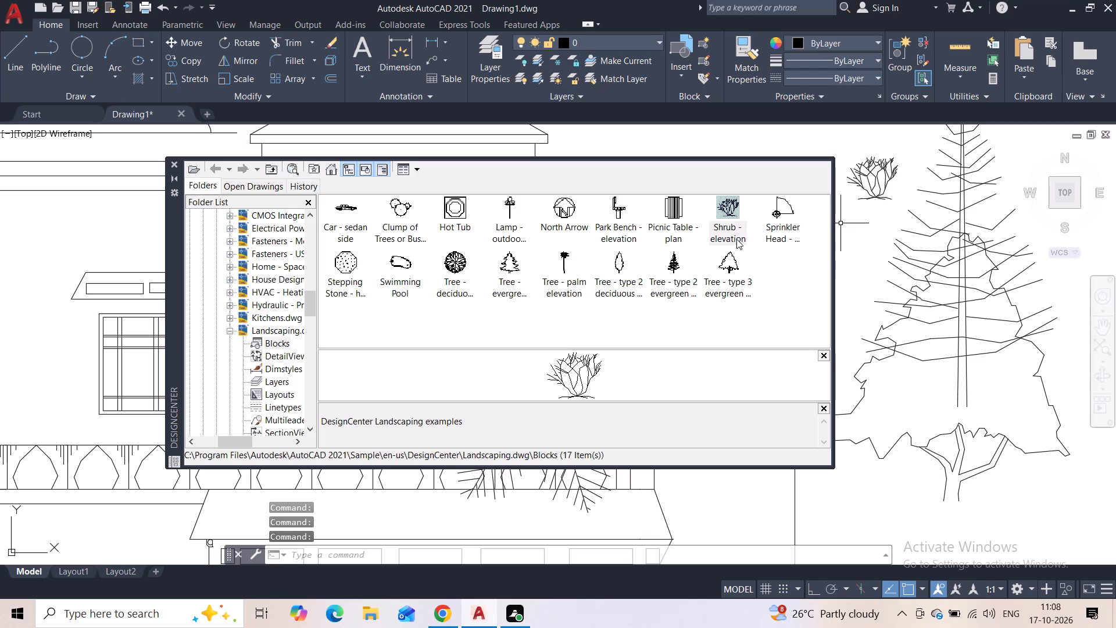
left_click_drag(730, 209, 877, 270)
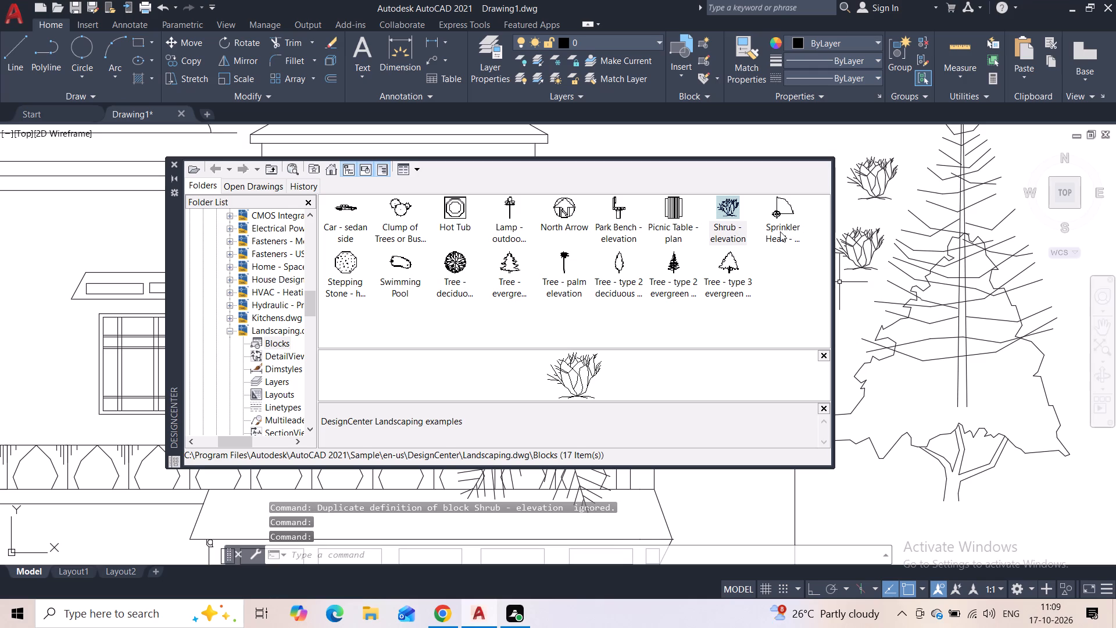
left_click(175, 162)
Delete the Trees - Imperial block overlapping the upper porch column and the balcony.
middle_click_drag(509, 405, 639, 302)
left_click(610, 292)
left_click(583, 307)
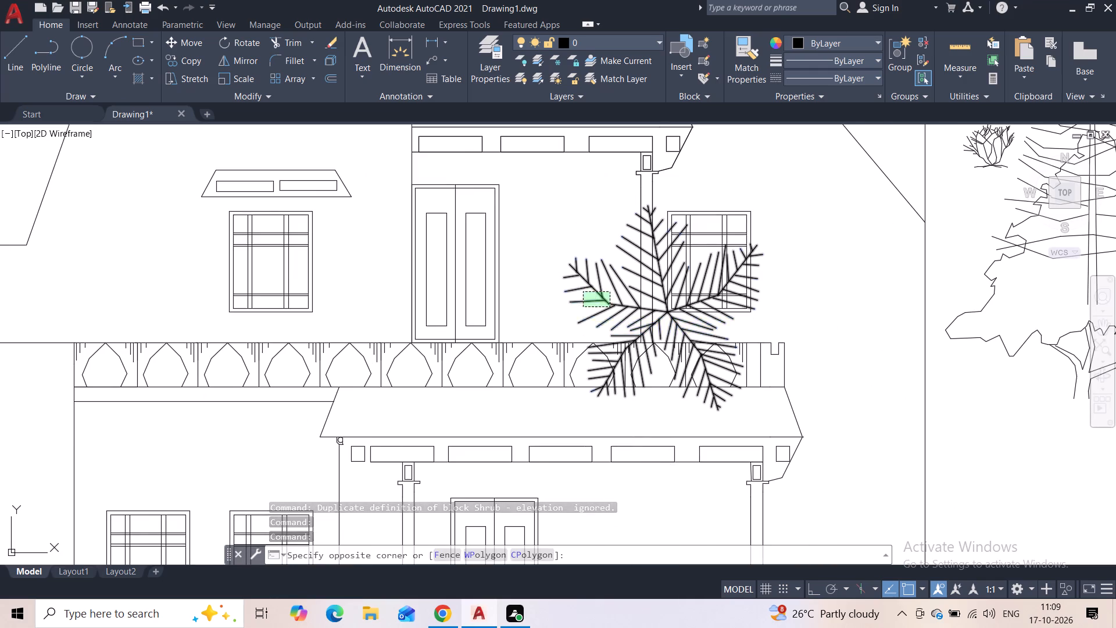
key("Delete")
Copy the lower shrub to the gap between the two ground-level arches beyond the lower porch.
scroll(610, 317, "down", 2)
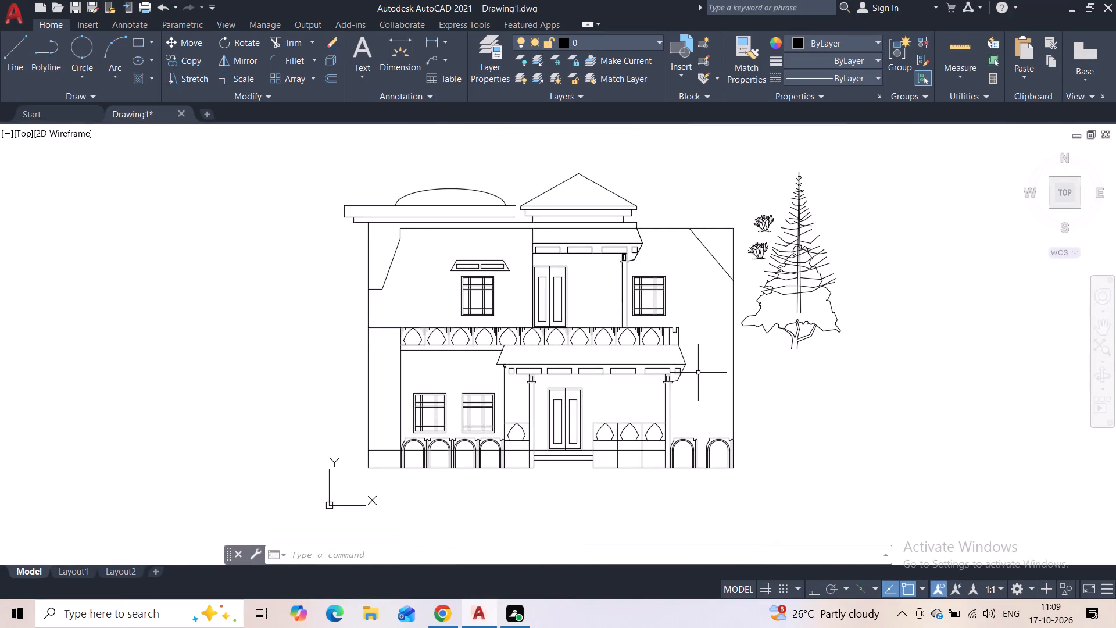
left_click(753, 255)
left_click(180, 66)
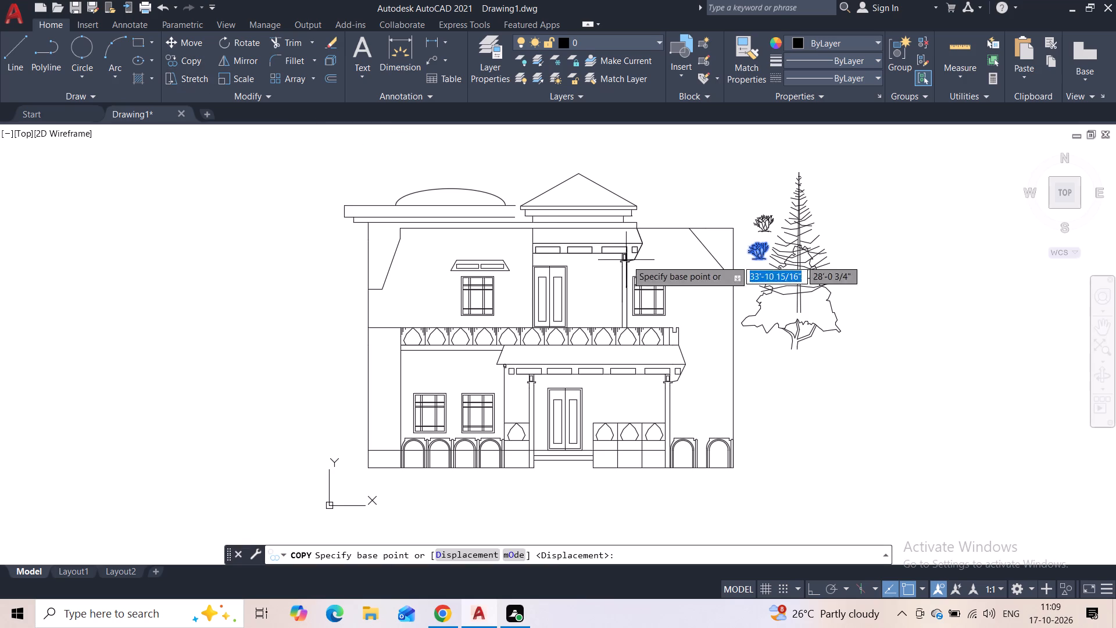
scroll(713, 272, "up", 2)
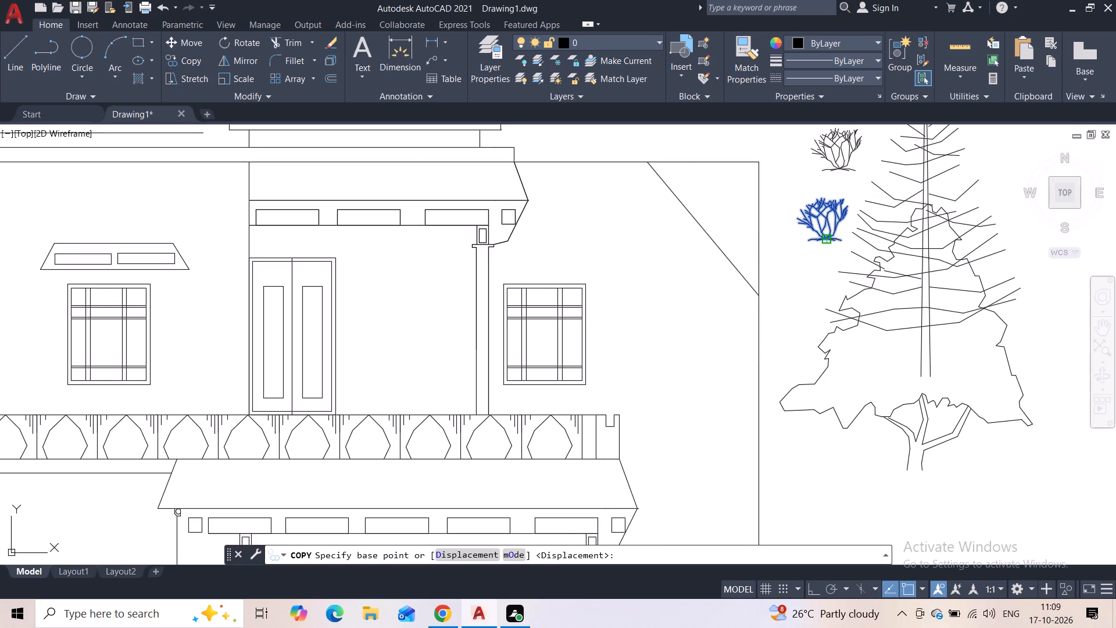
left_click(827, 242)
middle_click_drag(817, 379, 799, 257)
middle_click_drag(716, 438, 738, 194)
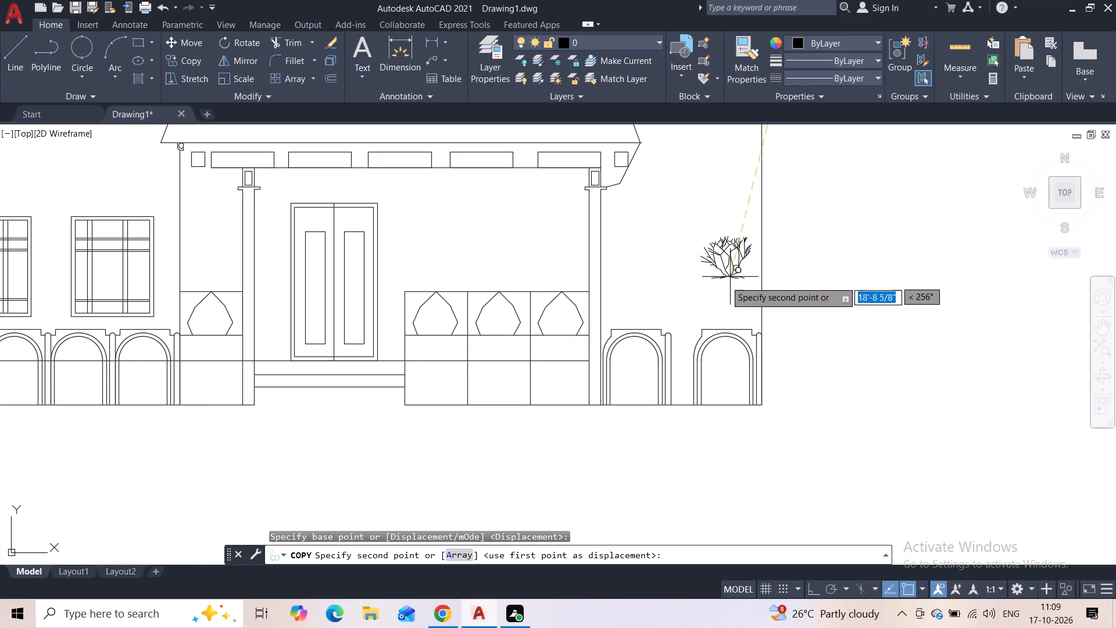
left_click(687, 331)
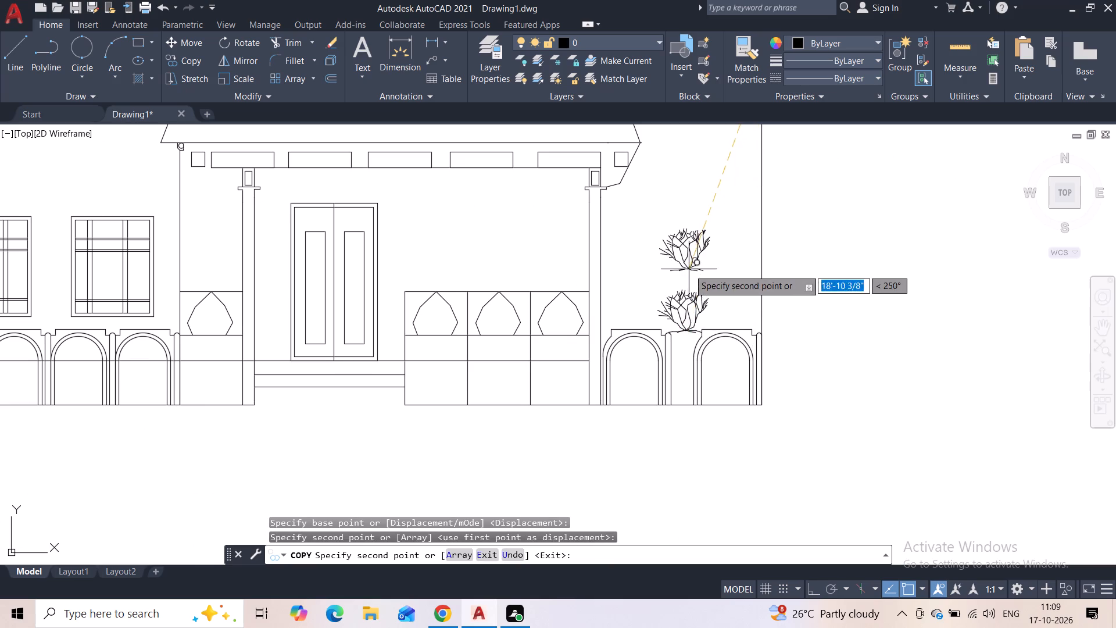
Copy the same shrub onto the notched end post of the balcony parapet, beside the upper-floor window beyond the porch.
middle_click_drag(689, 269, 693, 313)
scroll(693, 313, "down", 1)
middle_click_drag(696, 270, 703, 379)
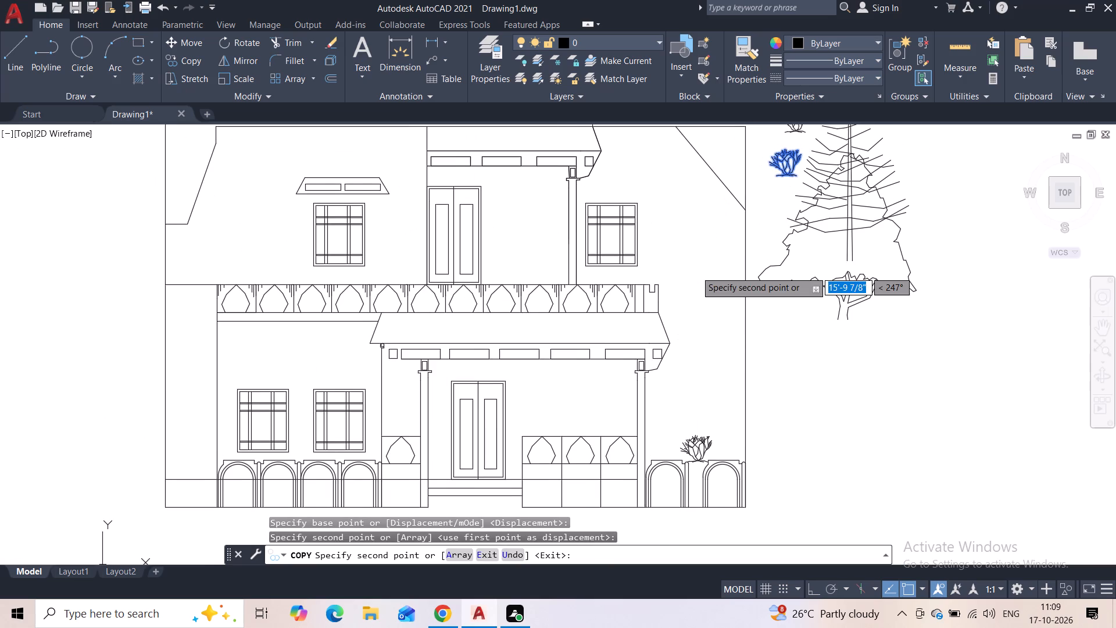
middle_click_drag(703, 379, 704, 379)
scroll(650, 286, "up", 4)
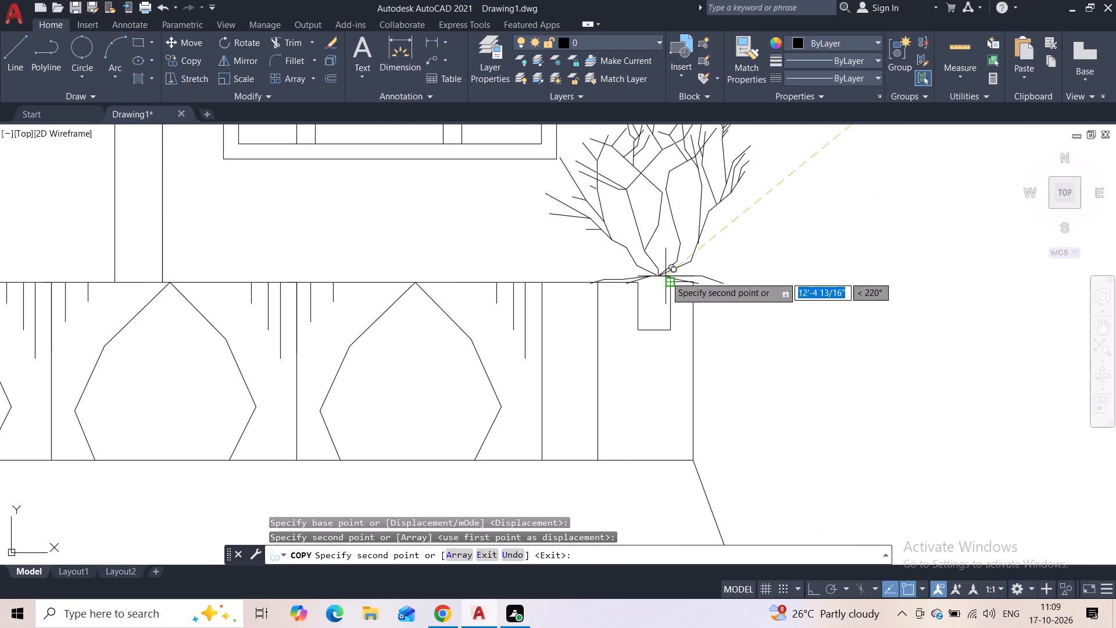
scroll(654, 272, "up", 2)
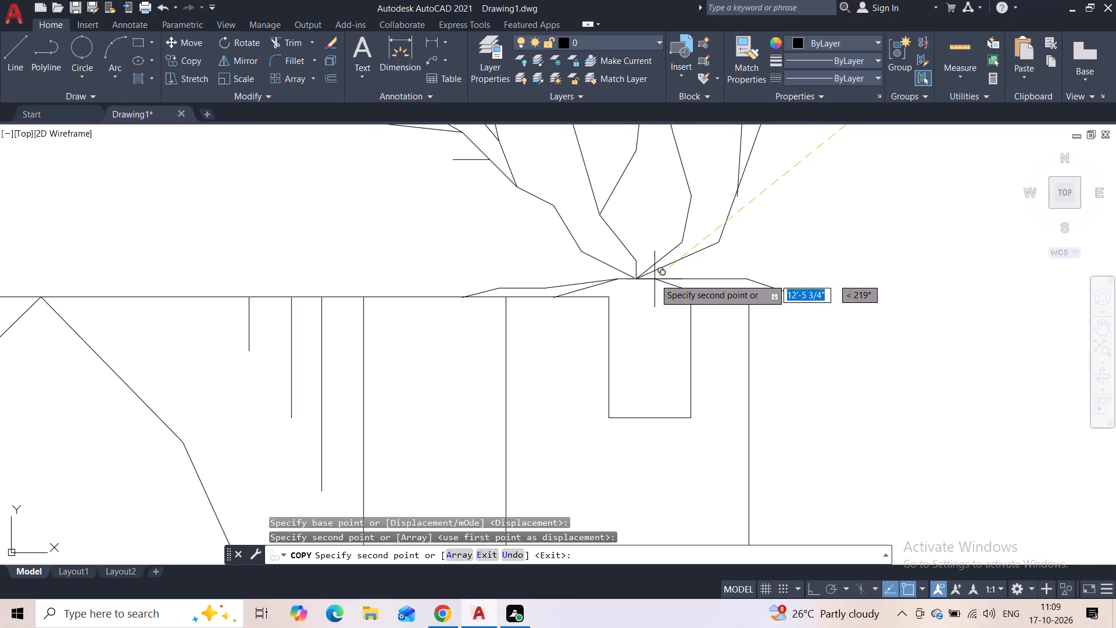
left_click(654, 279)
Place two more shrub copies side by side on the ledge between the outer wall and the opposite end of the balcony parapet.
scroll(781, 273, "down", 3)
scroll(827, 390, "down", 1)
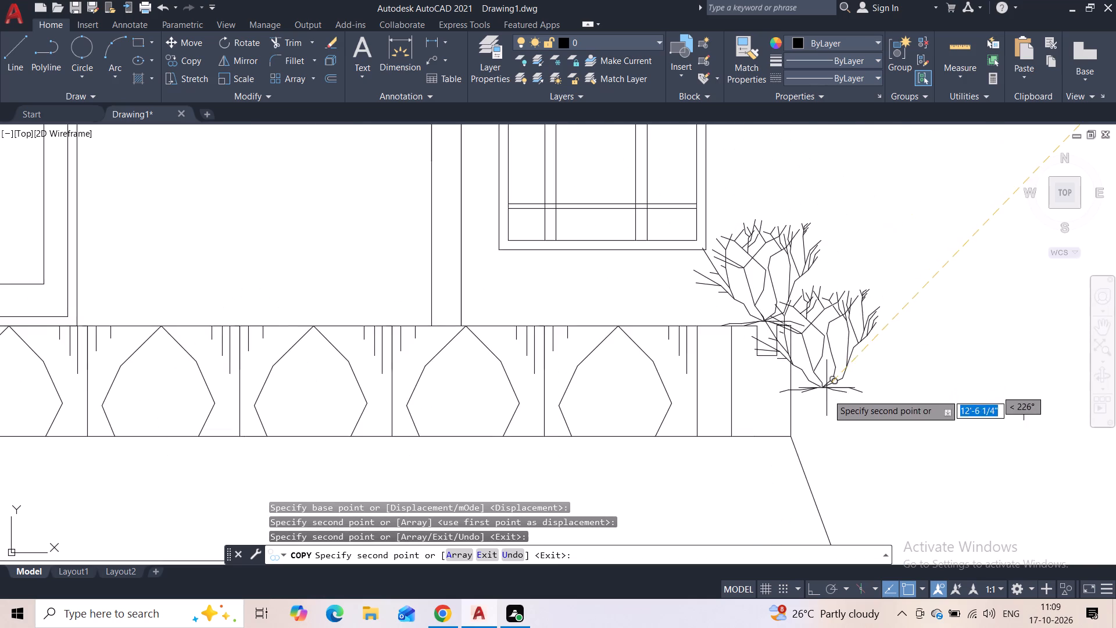
middle_click_drag(854, 438, 873, 316)
middle_click_drag(865, 341, 865, 342)
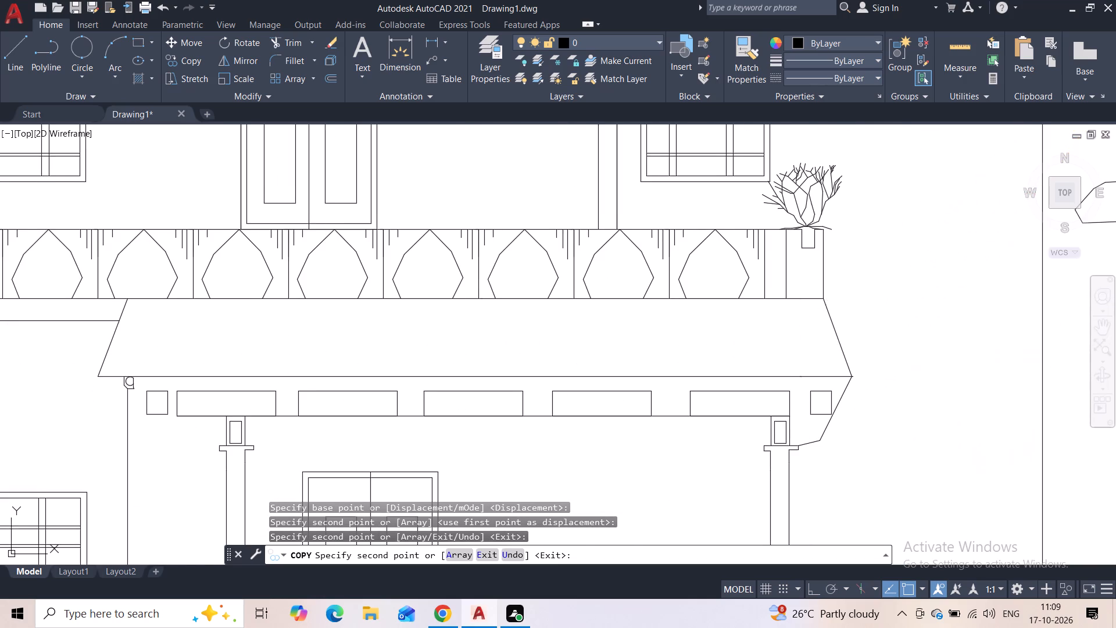
middle_click_drag(865, 342, 939, 277)
scroll(729, 437, "down", 2)
middle_click_drag(721, 455, 793, 353)
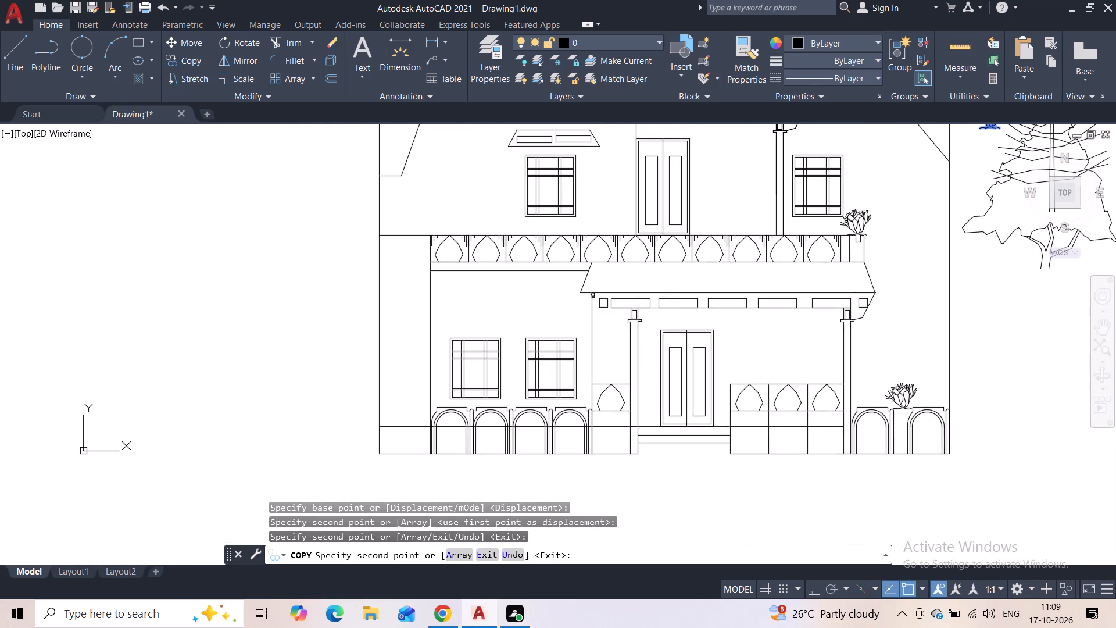
middle_click_drag(793, 353, 795, 354)
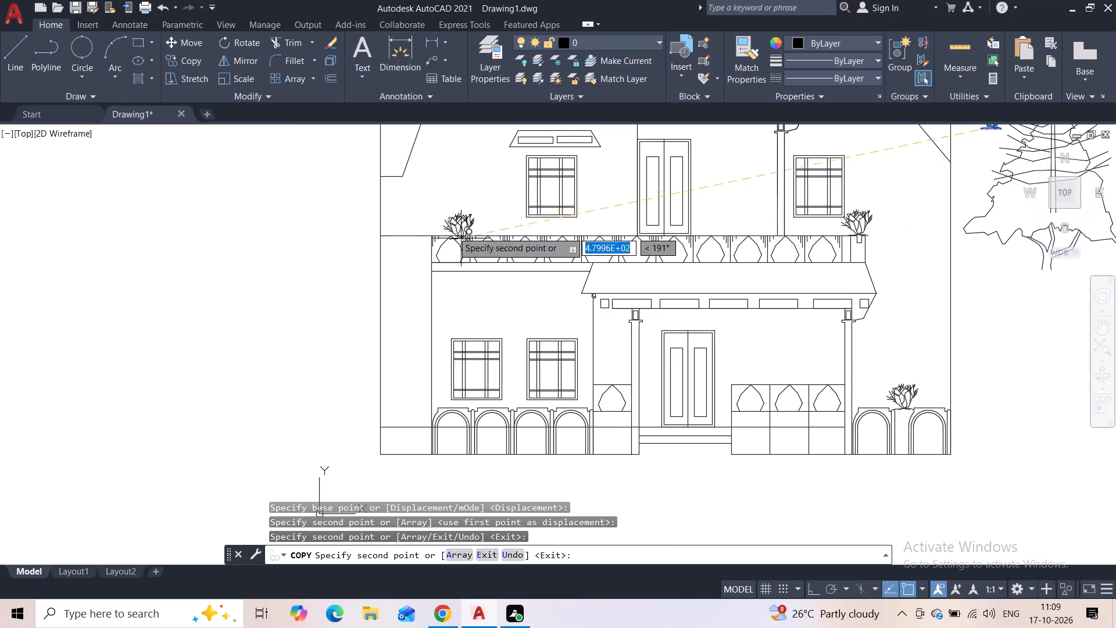
middle_click_drag(443, 218, 674, 291)
scroll(645, 305, "up", 3)
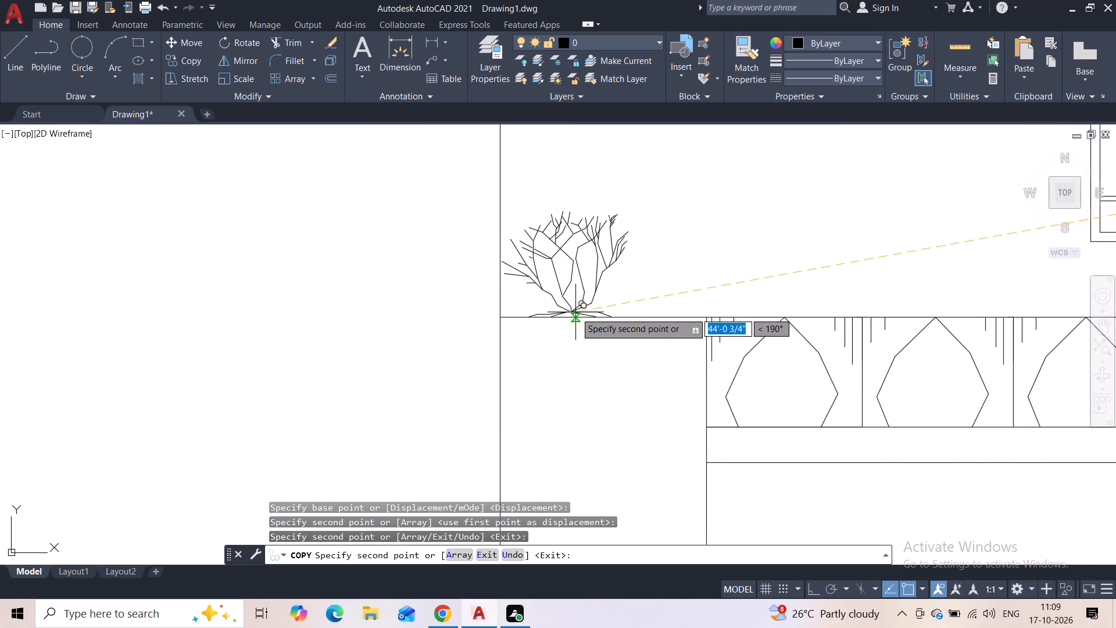
left_click(575, 312)
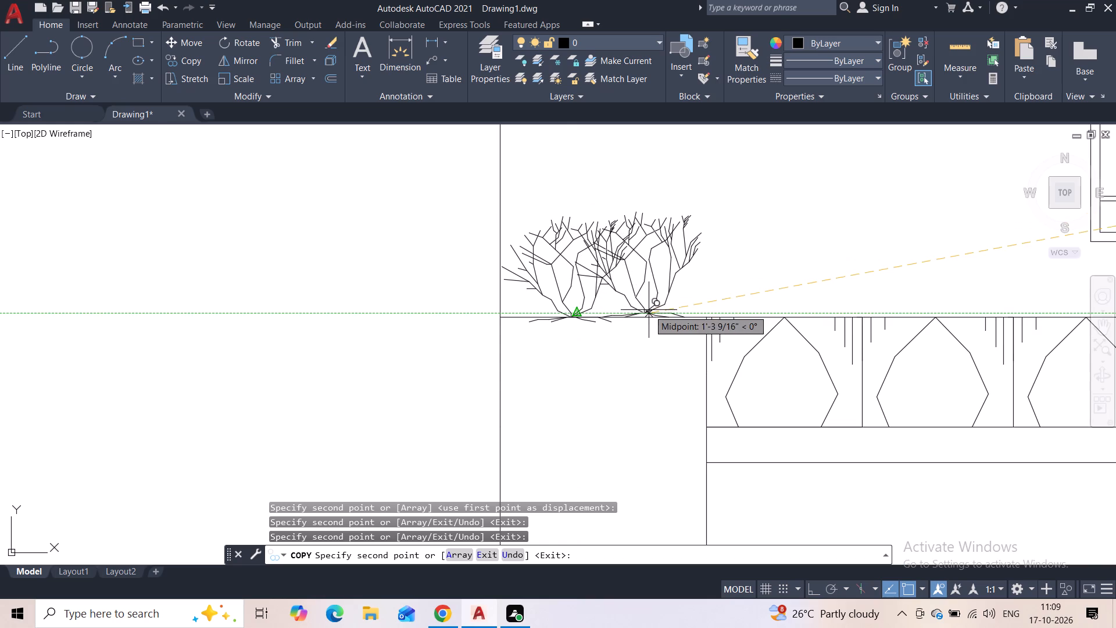
left_click(659, 311)
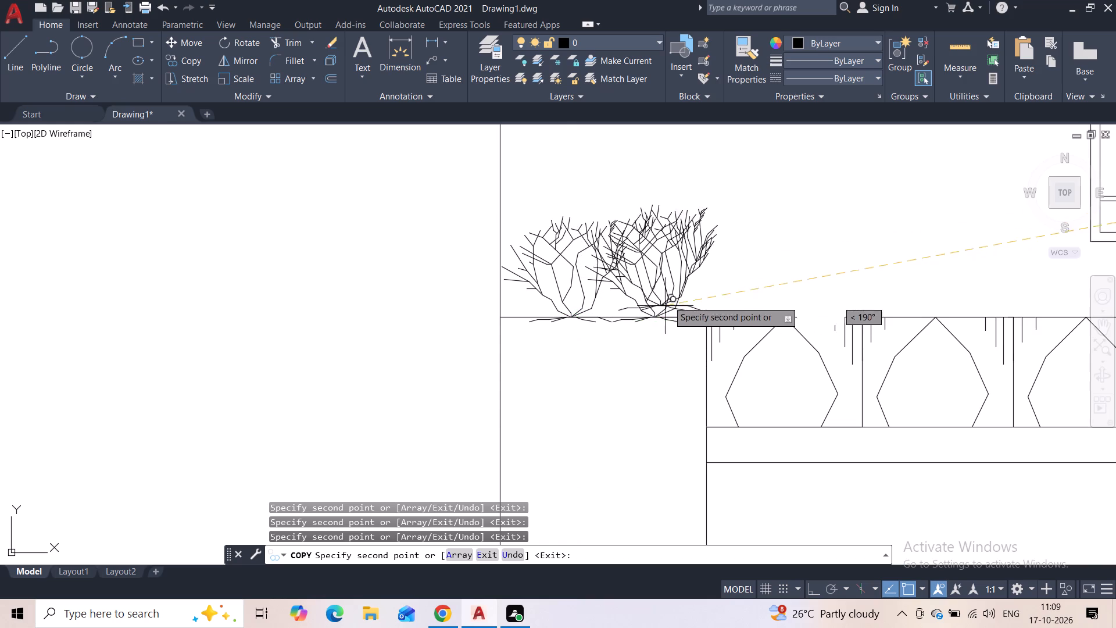
Place another shrub copy in the open space outside the outer wall, near the row of four ground-level arches.
scroll(686, 298, "down", 4)
middle_click_drag(607, 366, 557, 298)
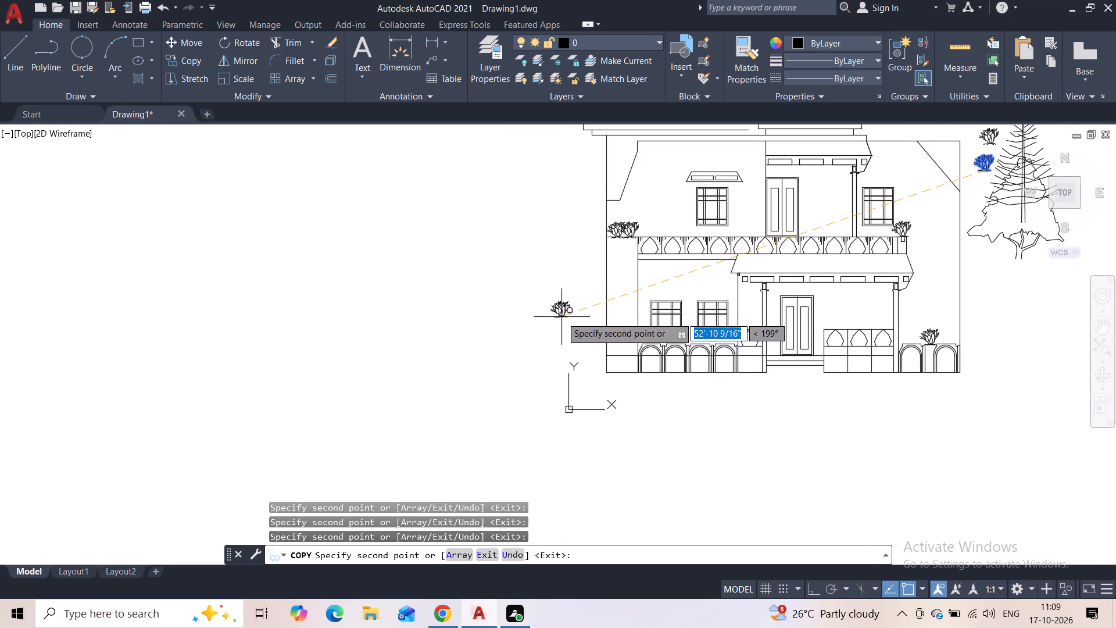
scroll(606, 363, "up", 4)
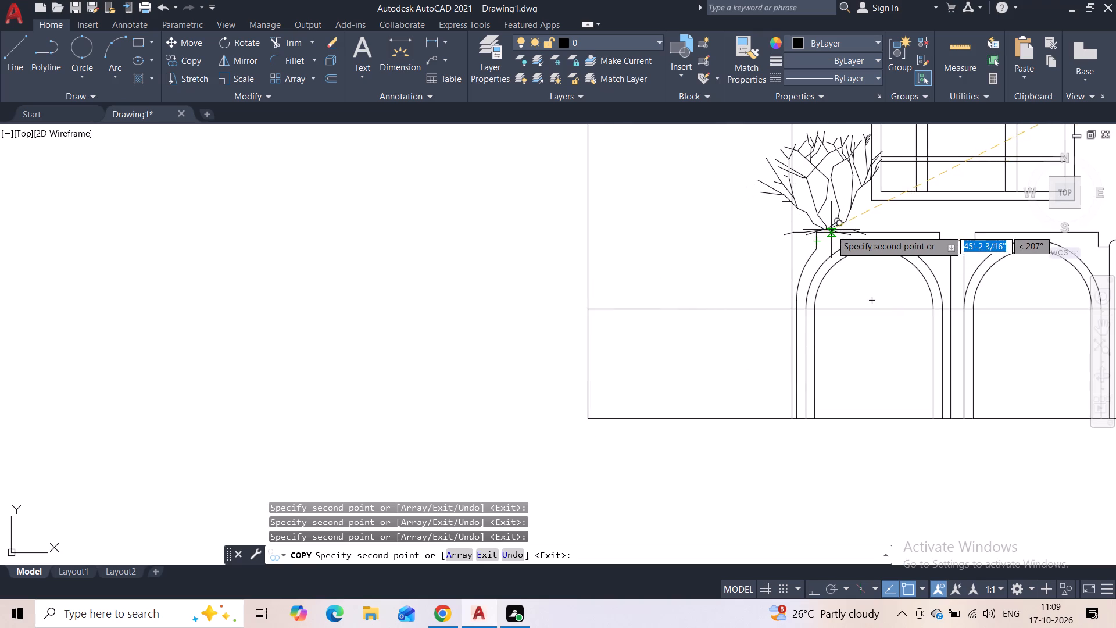
left_click(476, 368)
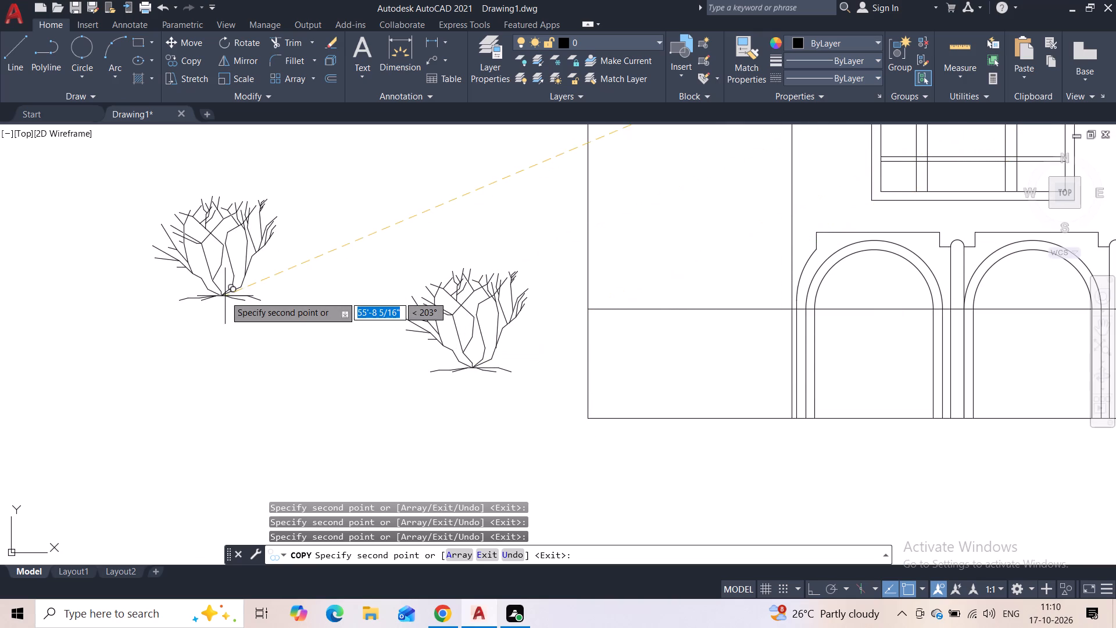
key("Escape")
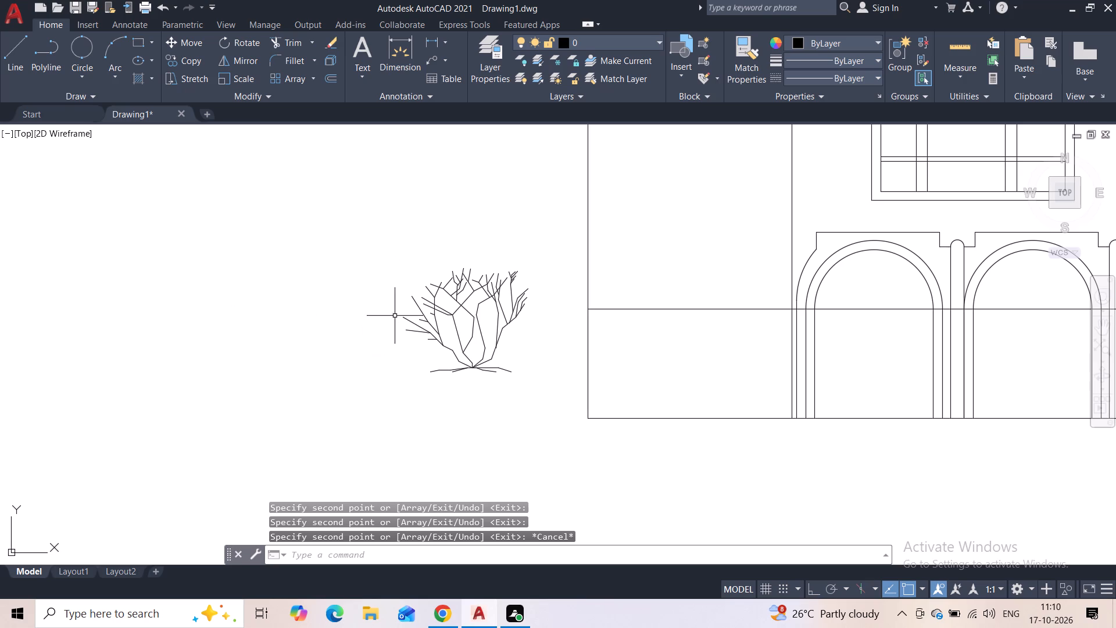
Scale the freestanding shrub copy down to about half size from a base point within its branches.
left_click(491, 252)
left_click(473, 349)
left_click(226, 89)
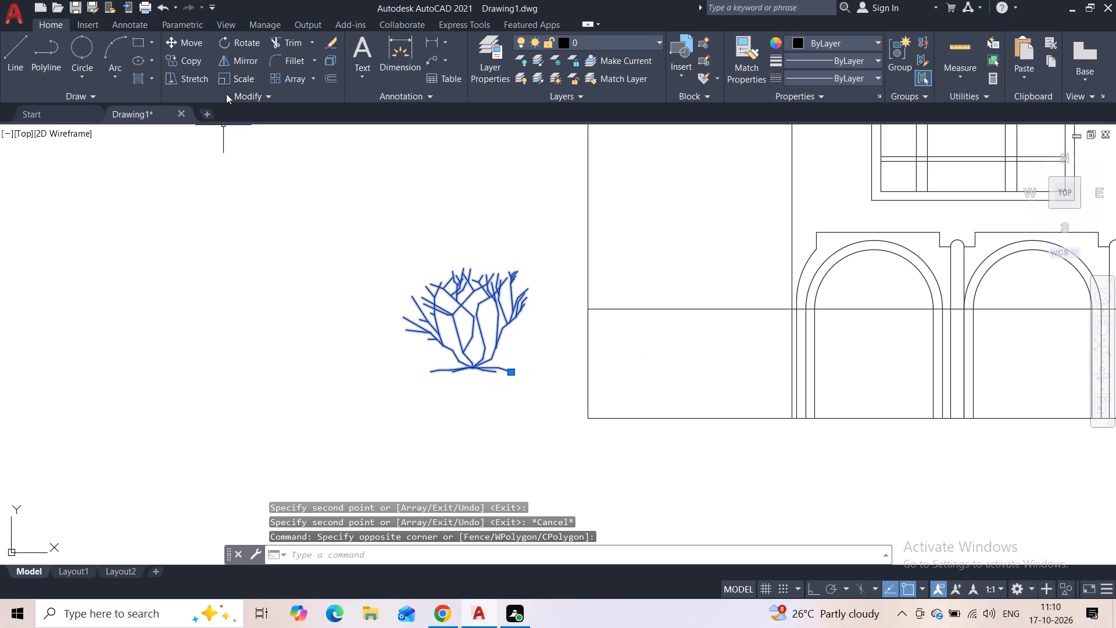
left_click(477, 278)
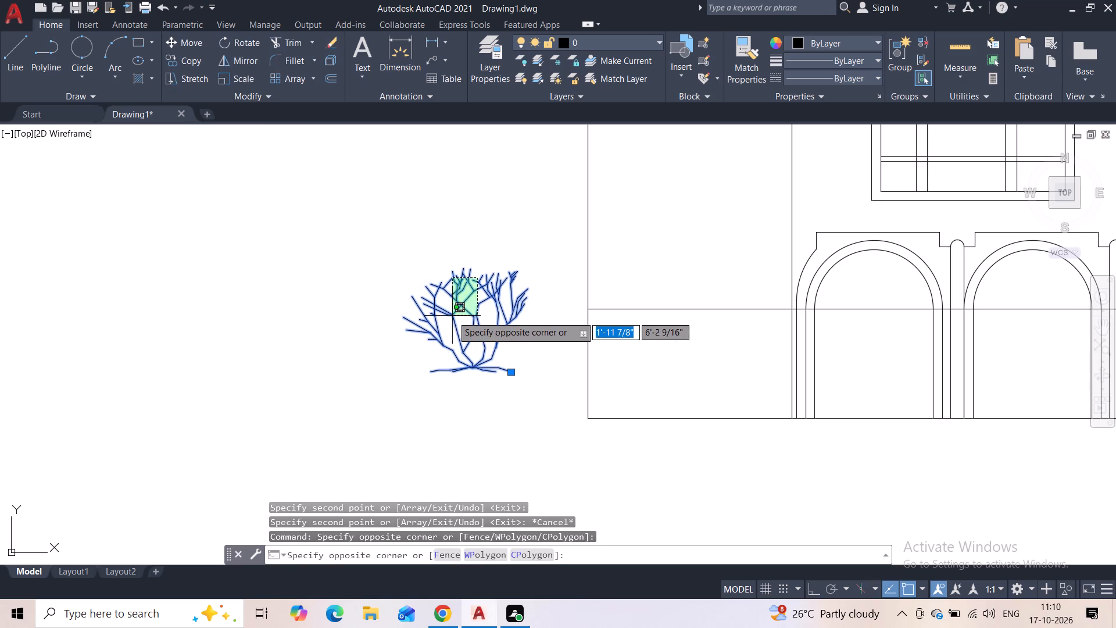
left_click(236, 76)
left_click(492, 299)
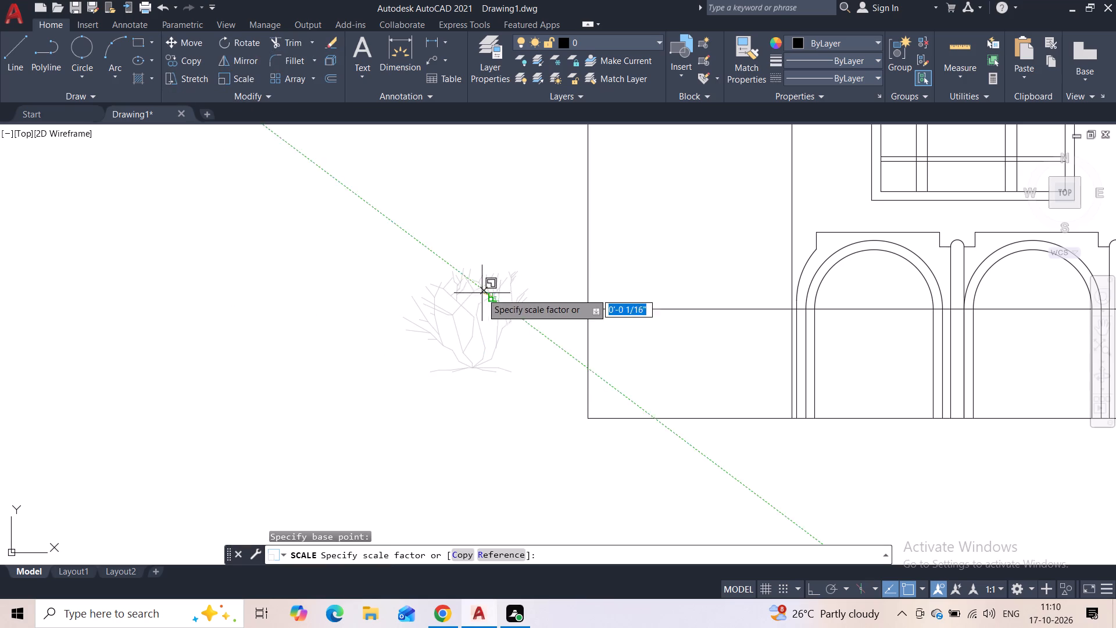
left_click(476, 267)
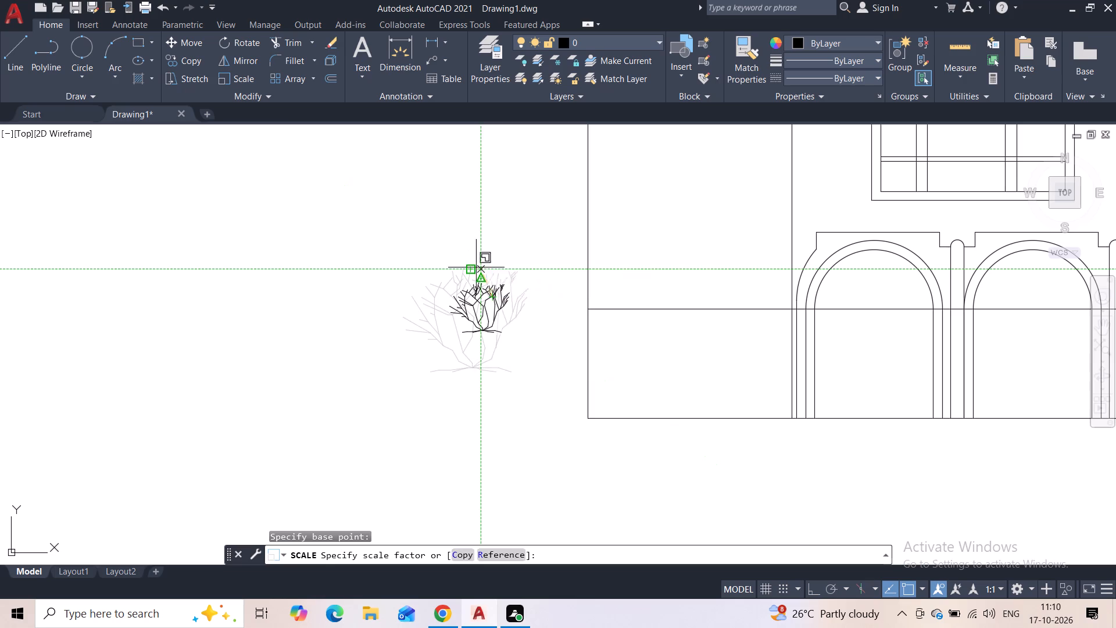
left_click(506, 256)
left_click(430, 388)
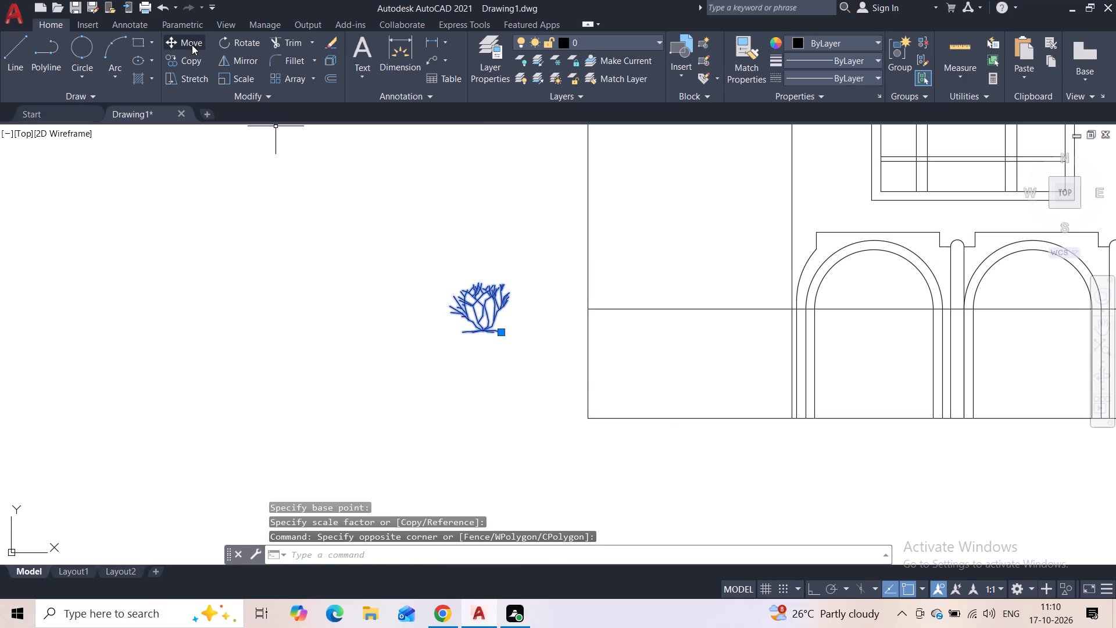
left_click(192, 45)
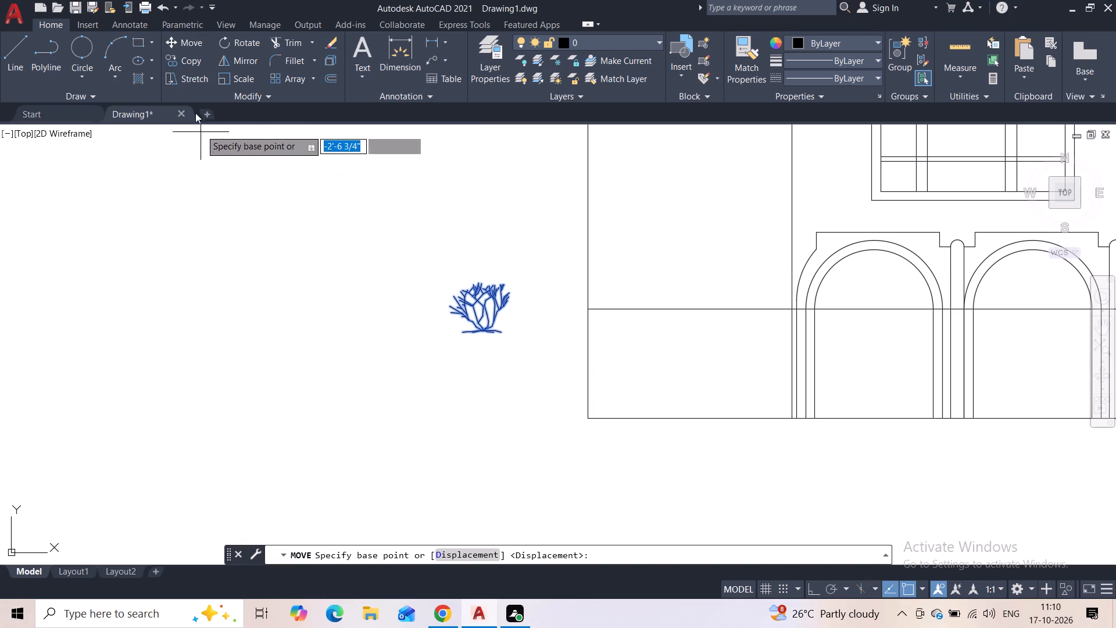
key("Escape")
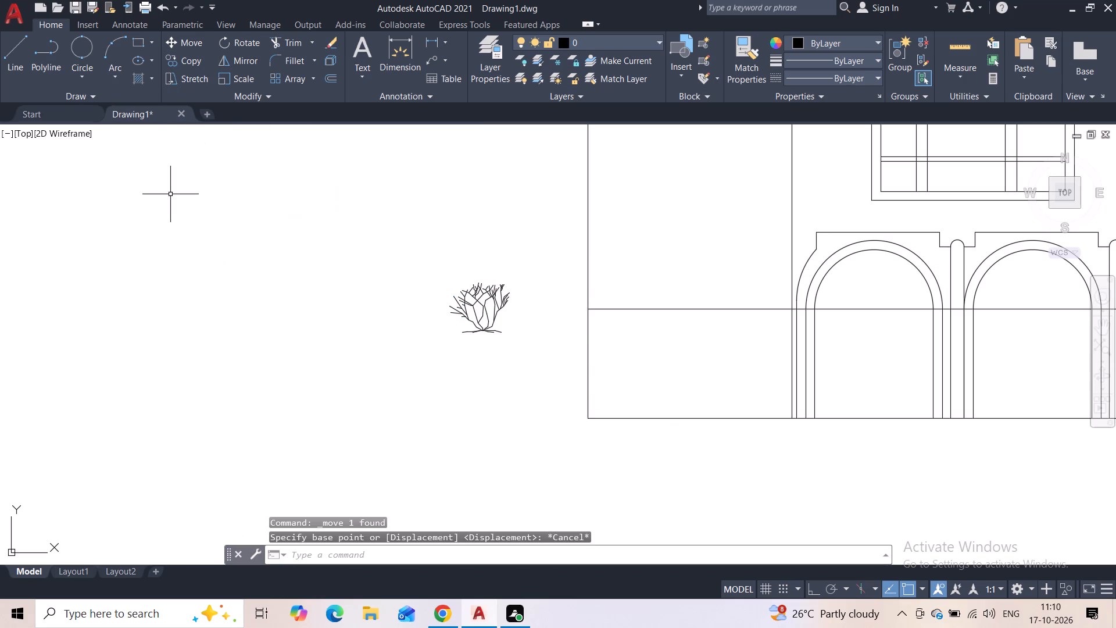
Copy the small freestanding shrub to three spots above the four ground-level arches: at both ends and between the two lower windows.
left_click(509, 267)
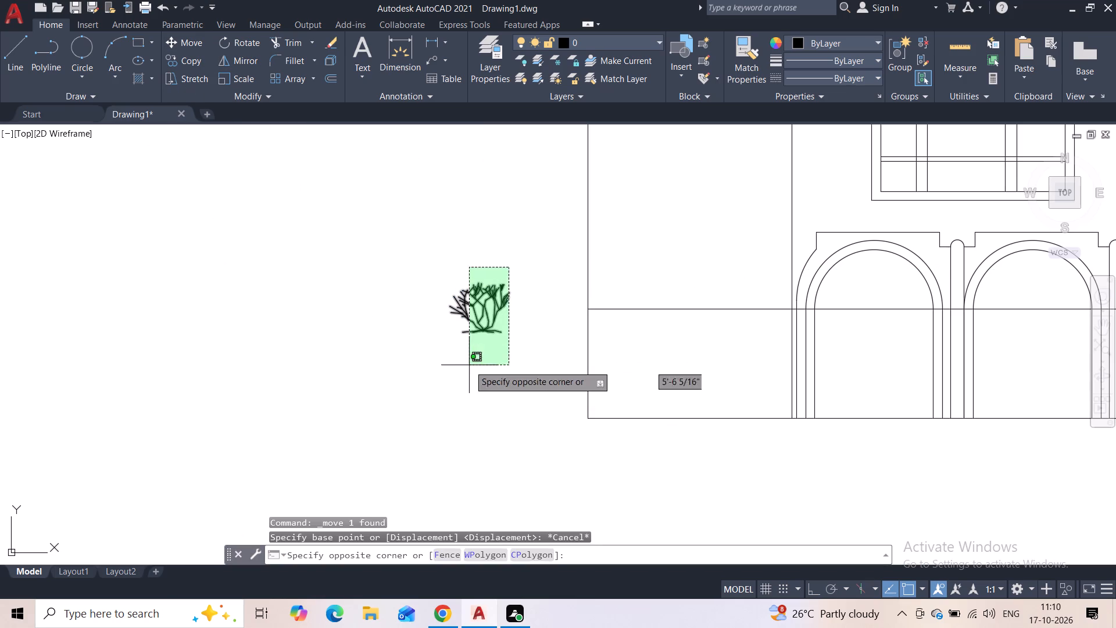
left_click(469, 365)
left_click(200, 63)
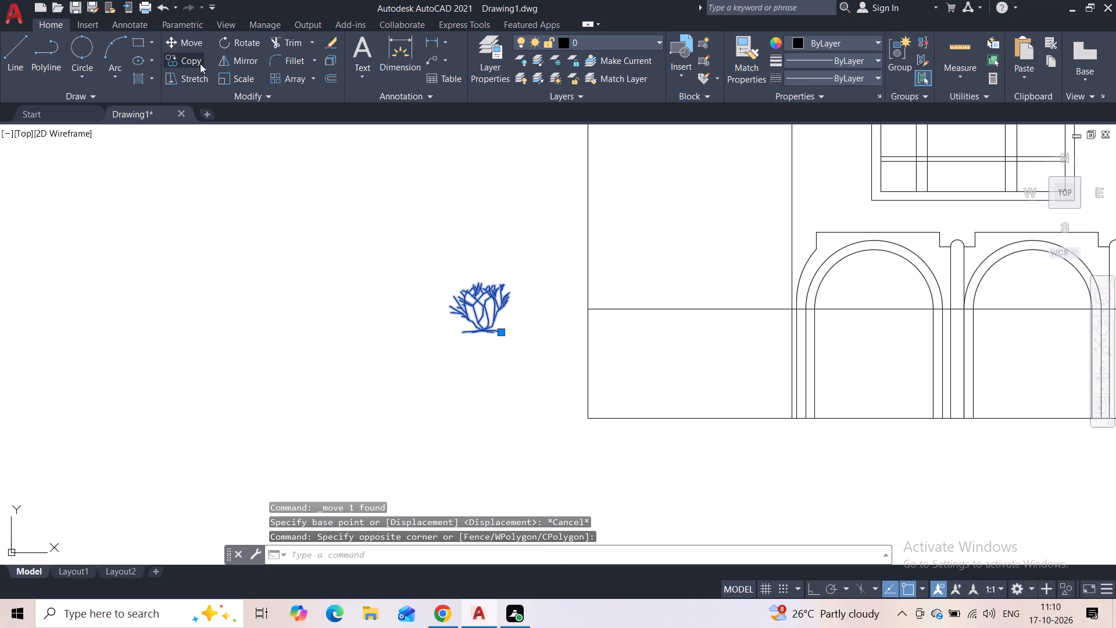
left_click(473, 306)
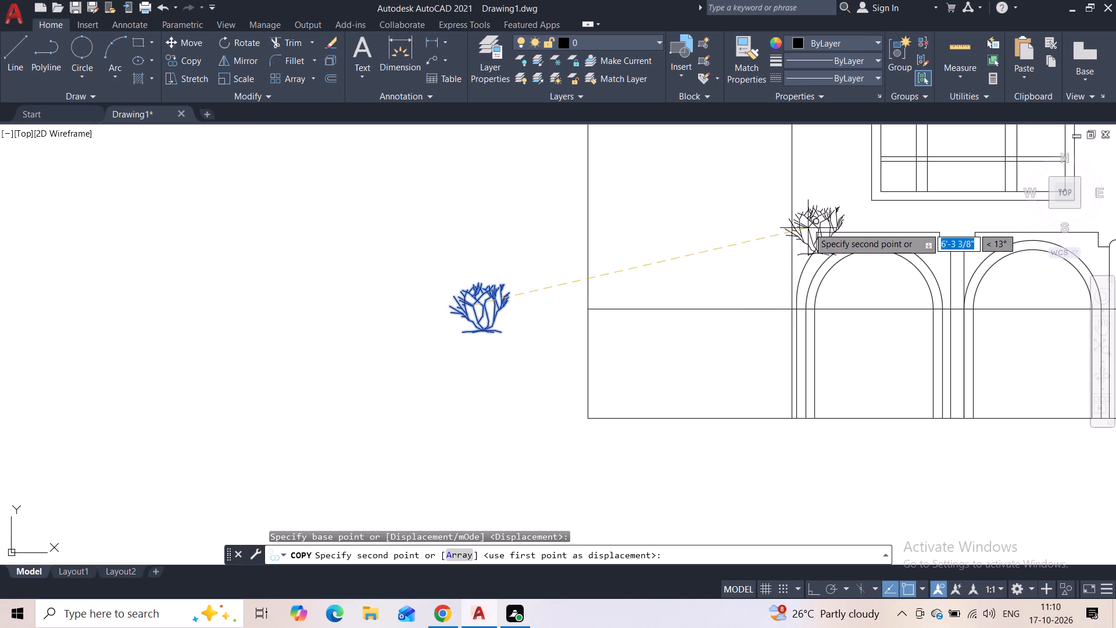
left_click(827, 203)
middle_click_drag(867, 354, 543, 408)
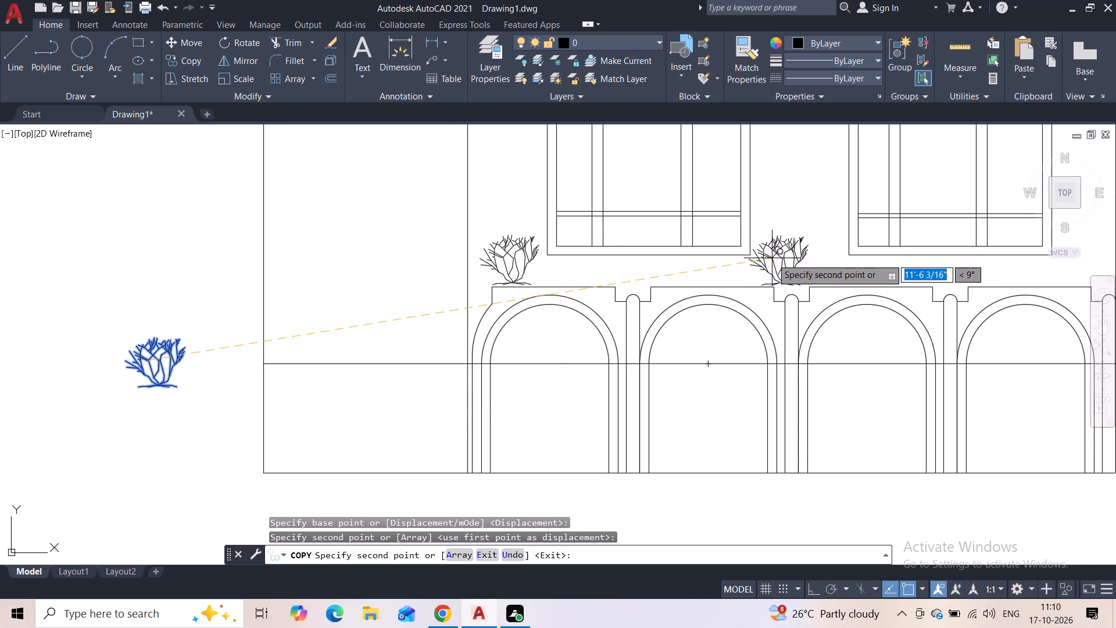
left_click(772, 259)
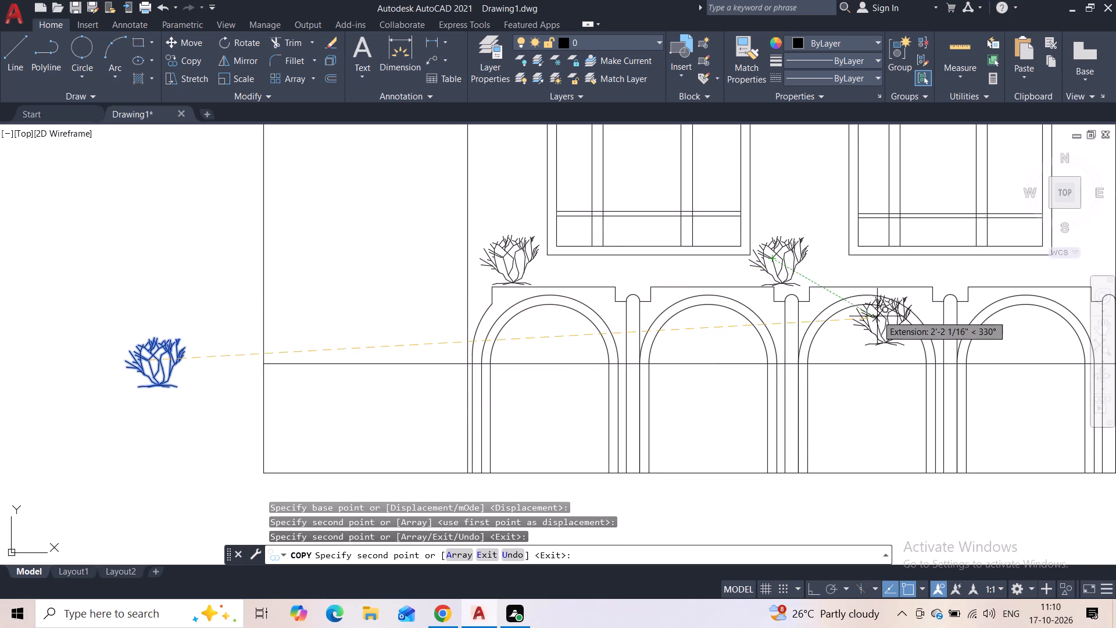
middle_click_drag(877, 317, 557, 380)
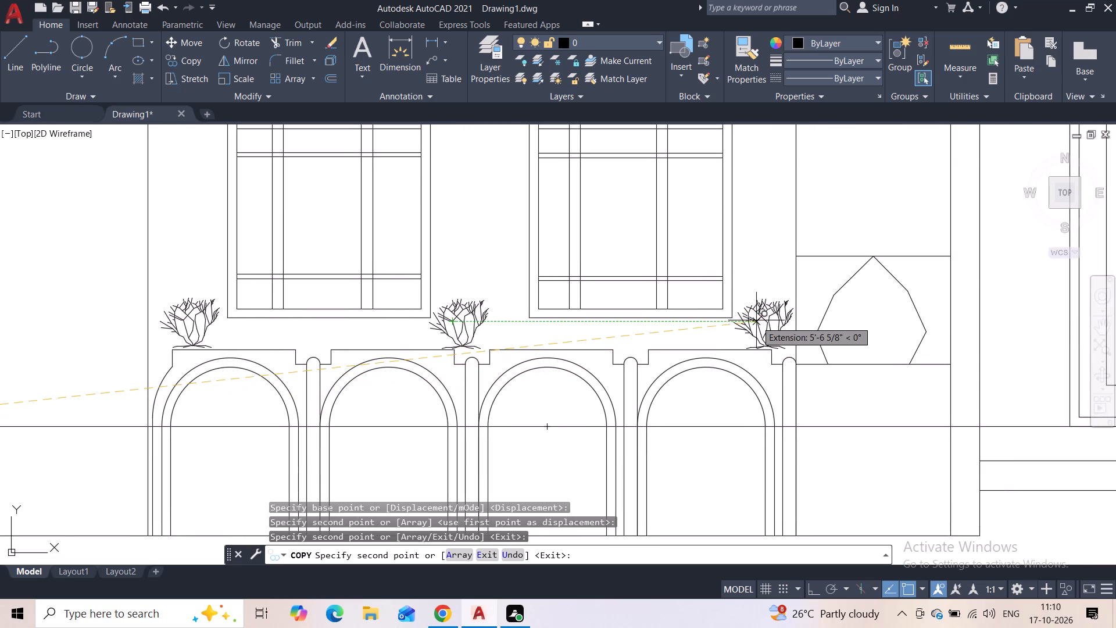
left_click(754, 317)
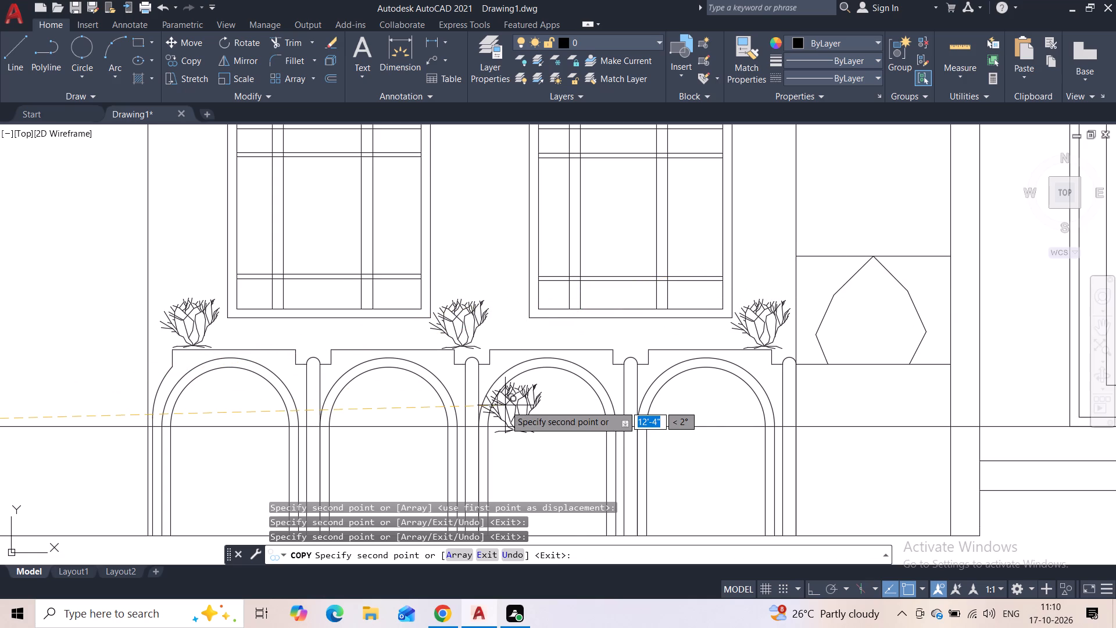
key("Escape")
Hatch the lower and curved upper parts of the first ground-level arch opening, beneath the lower windows, with the ESCHER pattern.
key("h")
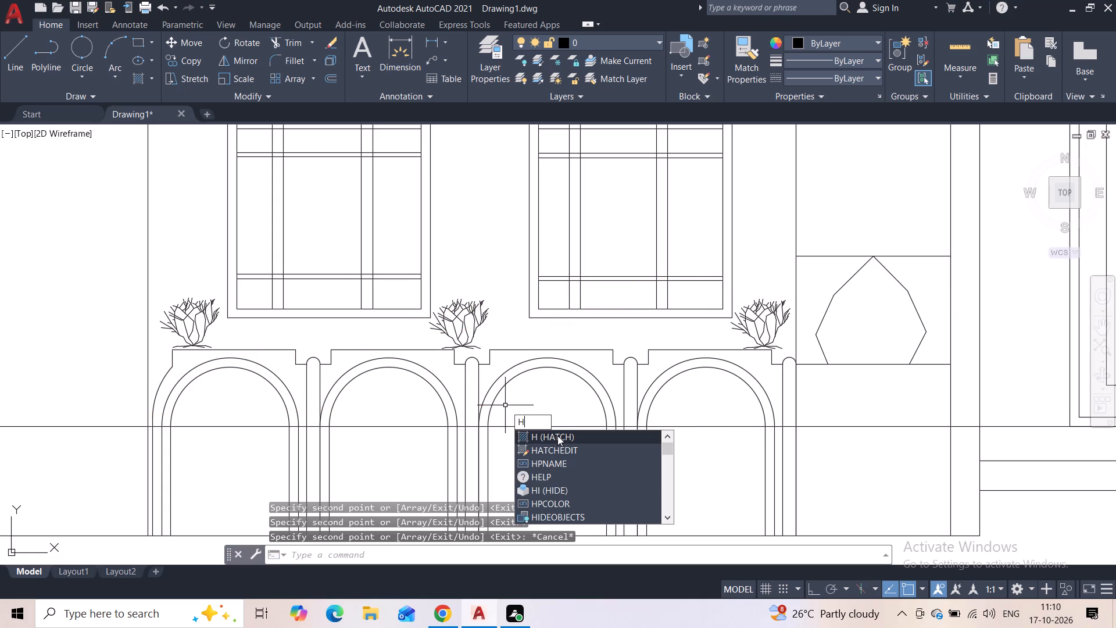
left_click(557, 436)
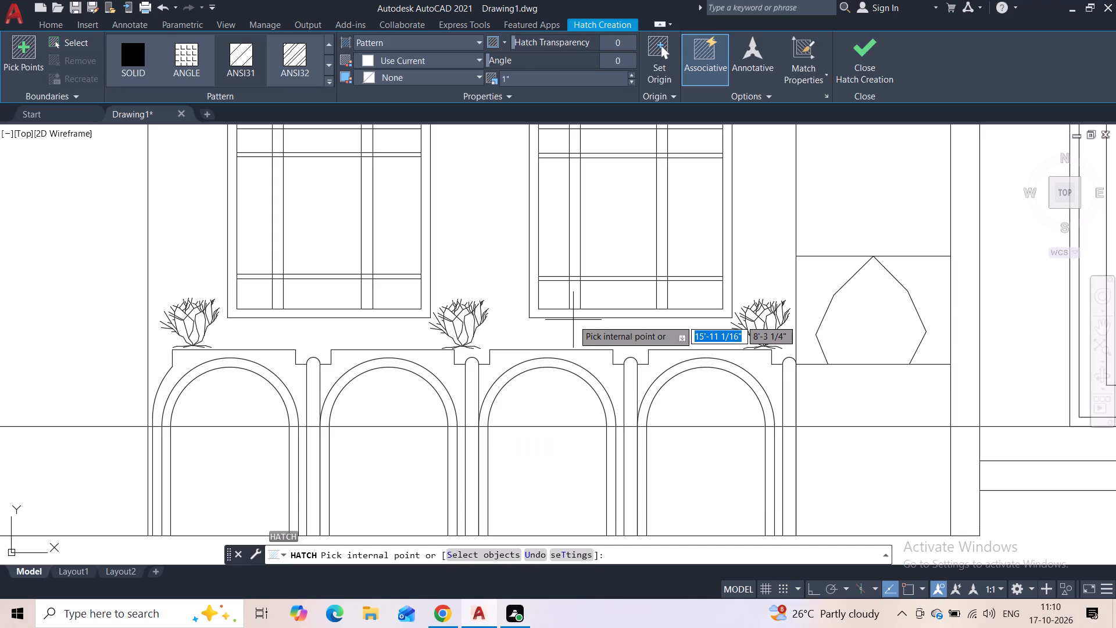
left_click(334, 84)
scroll(262, 190, "down", 1)
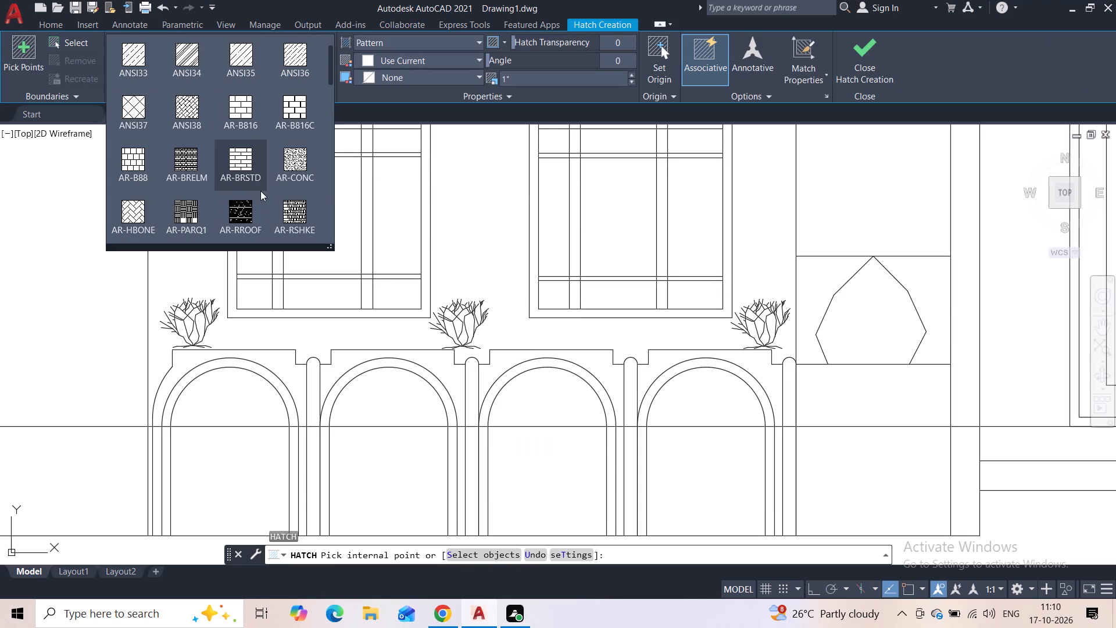
scroll(260, 191, "down", 1)
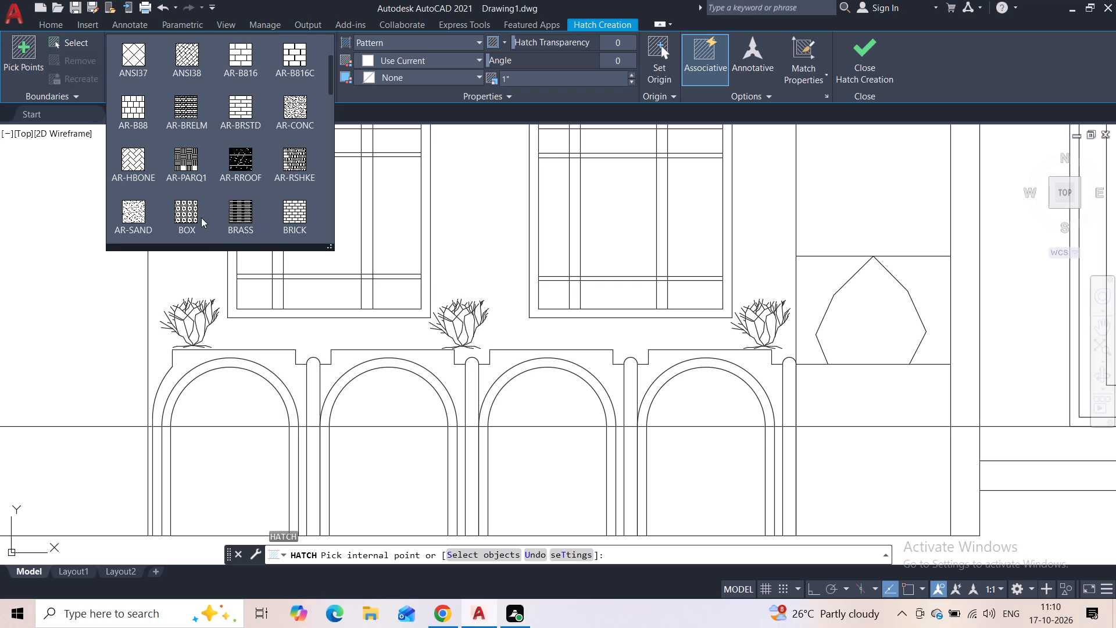
scroll(199, 218, "down", 2)
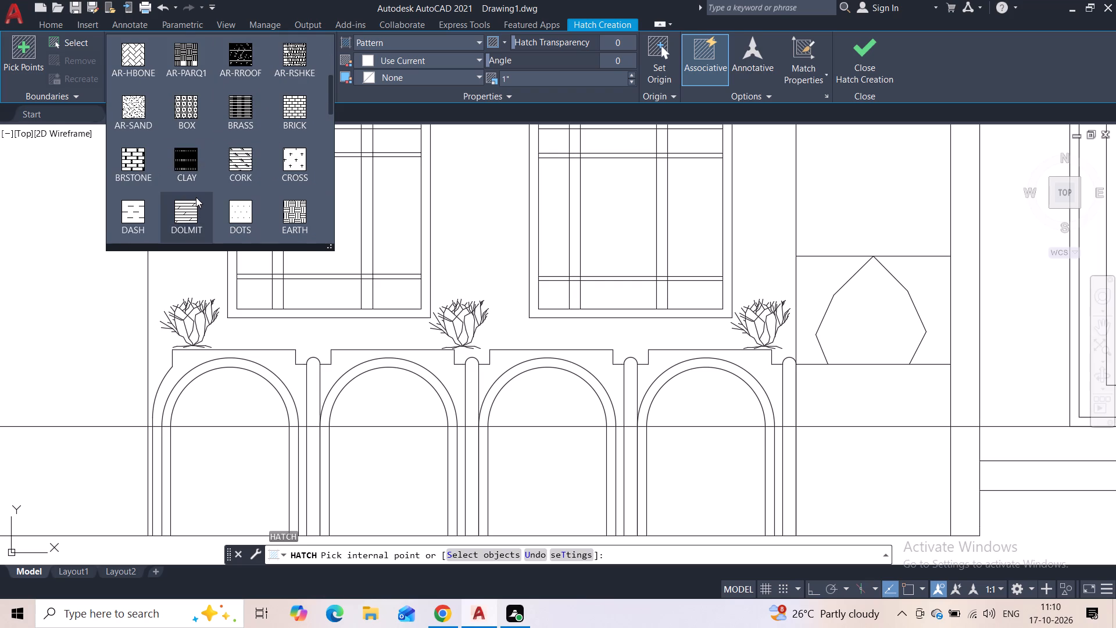
scroll(196, 197, "down", 2)
left_click(149, 158)
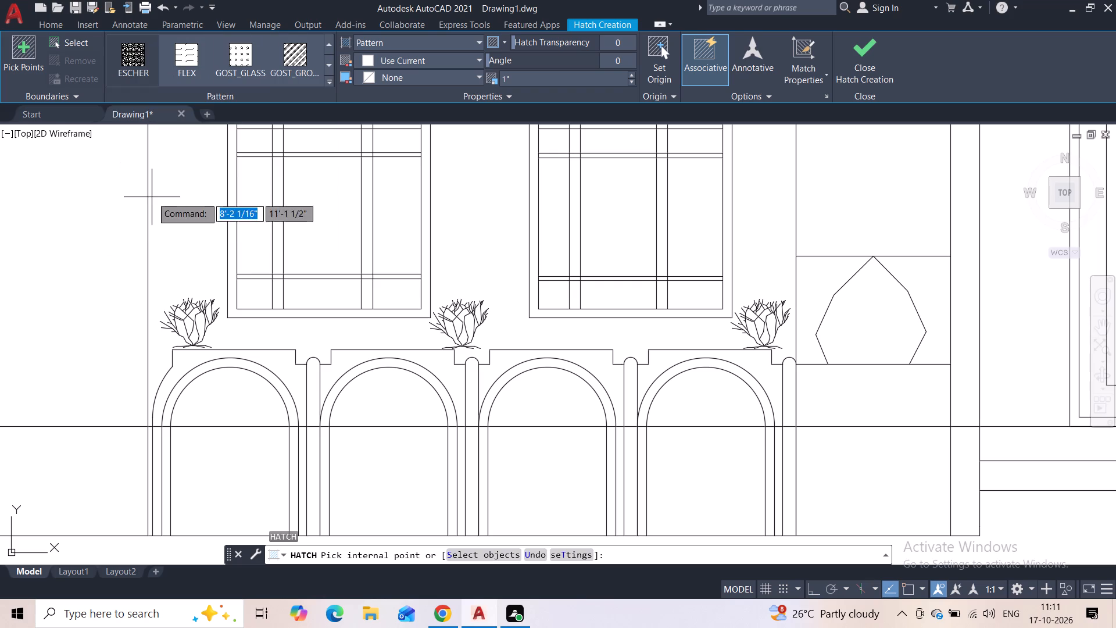
middle_click_drag(173, 230, 163, 101)
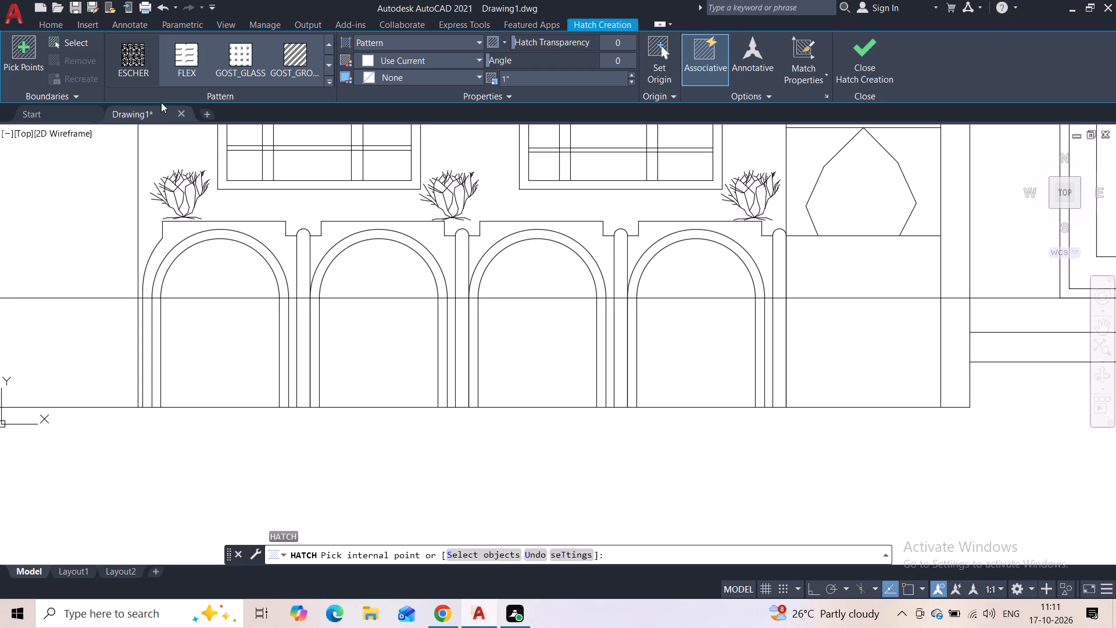
left_click(225, 364)
left_click(233, 281)
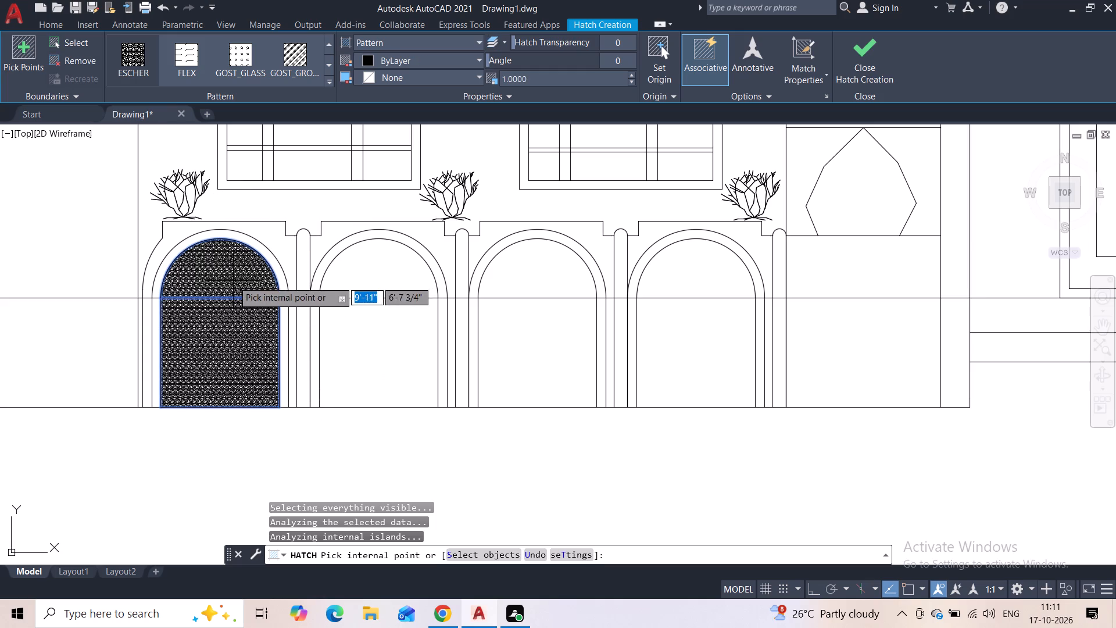
Set the hatch scale to 3.7 and add both parts of the other three arch openings in the row to the hatch.
left_click(634, 76)
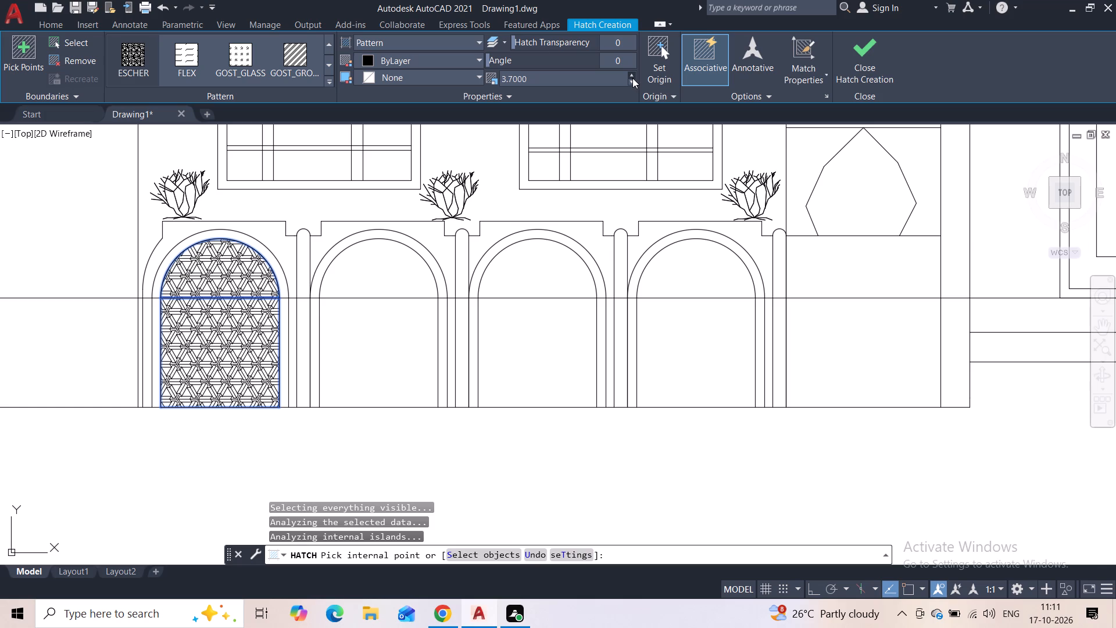
left_click(382, 279)
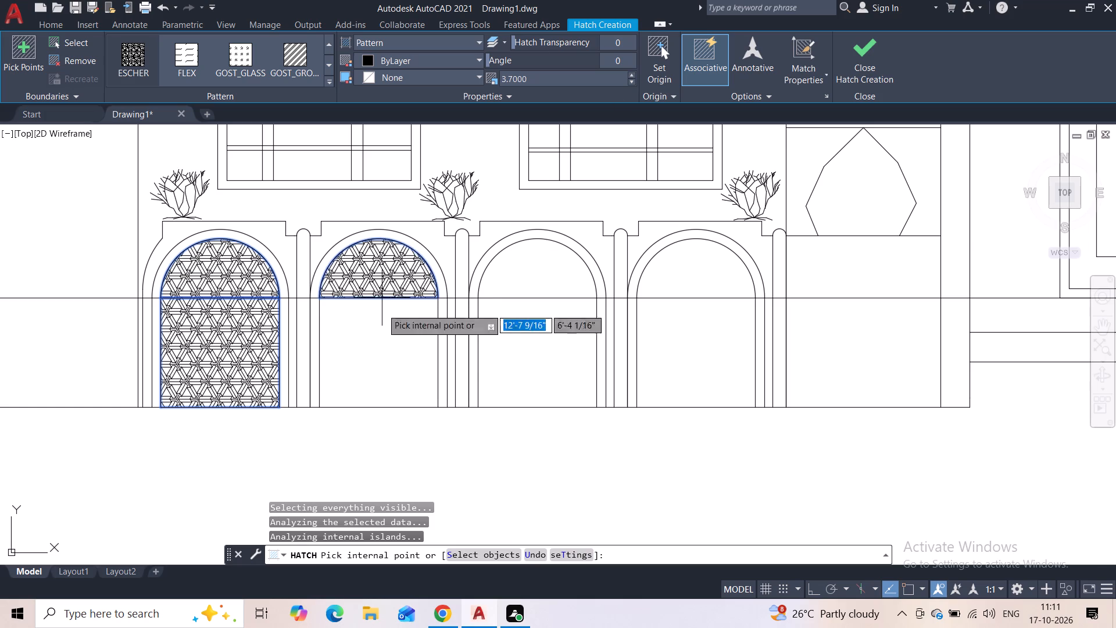
left_click(380, 348)
left_click(541, 285)
left_click(536, 336)
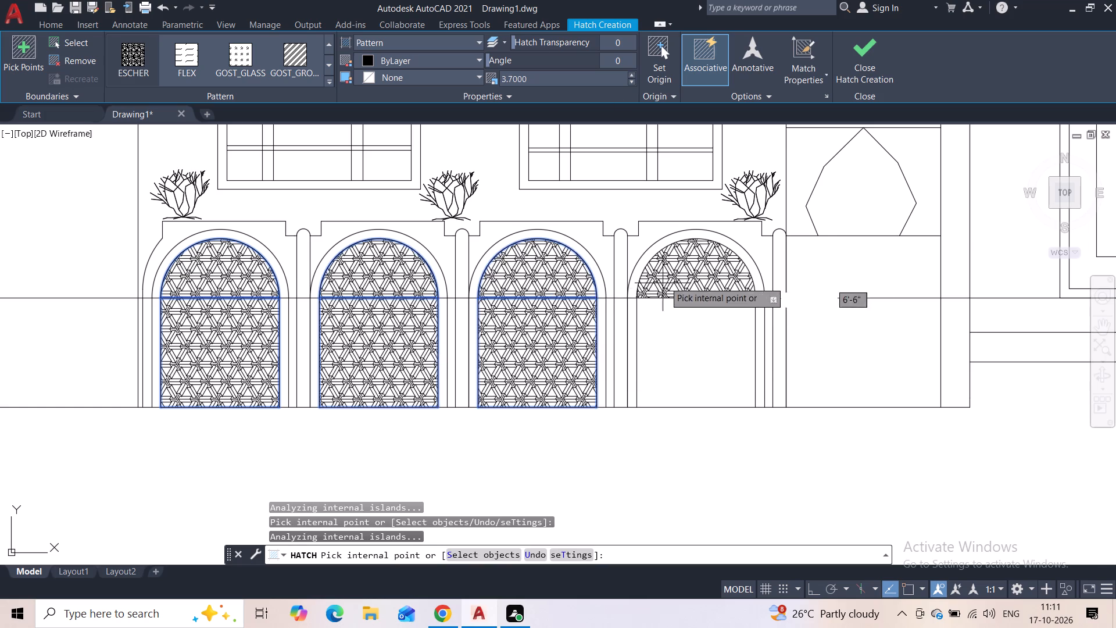
left_click(666, 280)
left_click(661, 341)
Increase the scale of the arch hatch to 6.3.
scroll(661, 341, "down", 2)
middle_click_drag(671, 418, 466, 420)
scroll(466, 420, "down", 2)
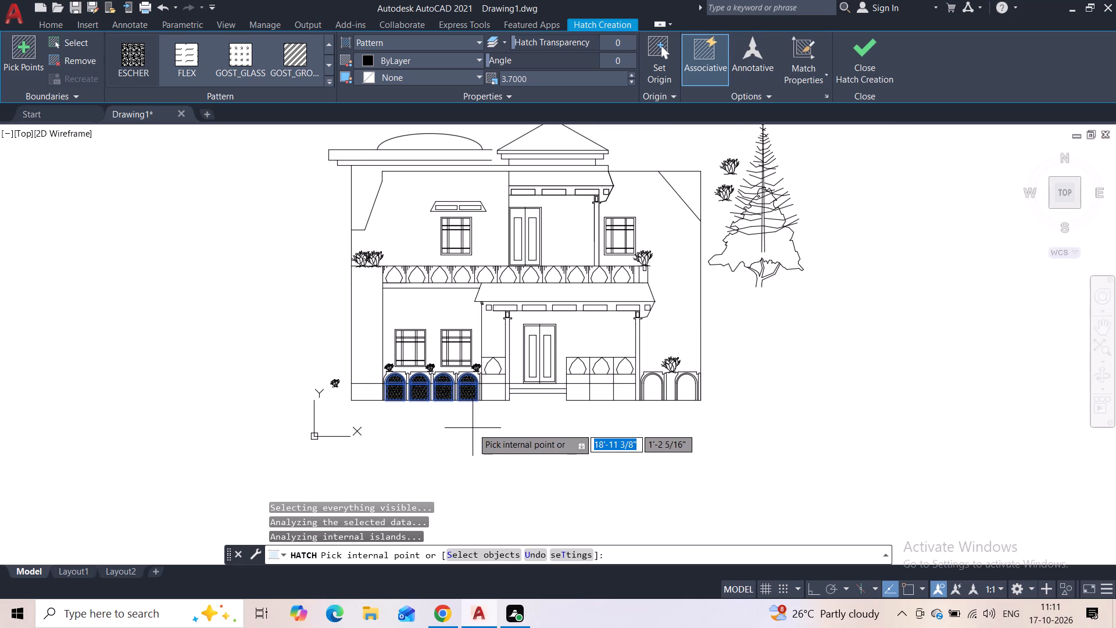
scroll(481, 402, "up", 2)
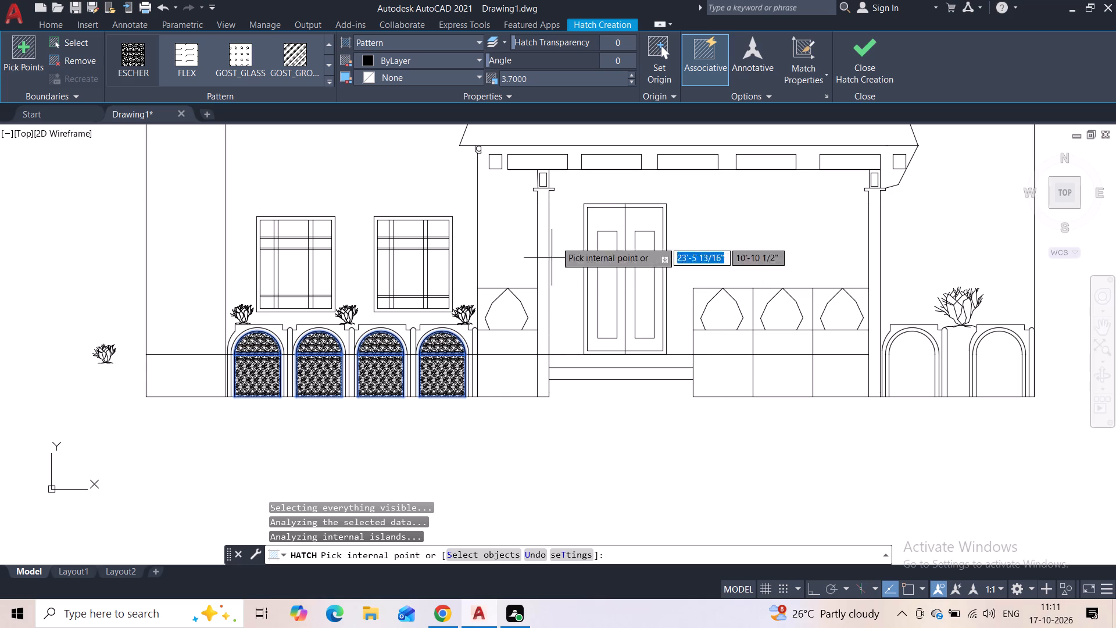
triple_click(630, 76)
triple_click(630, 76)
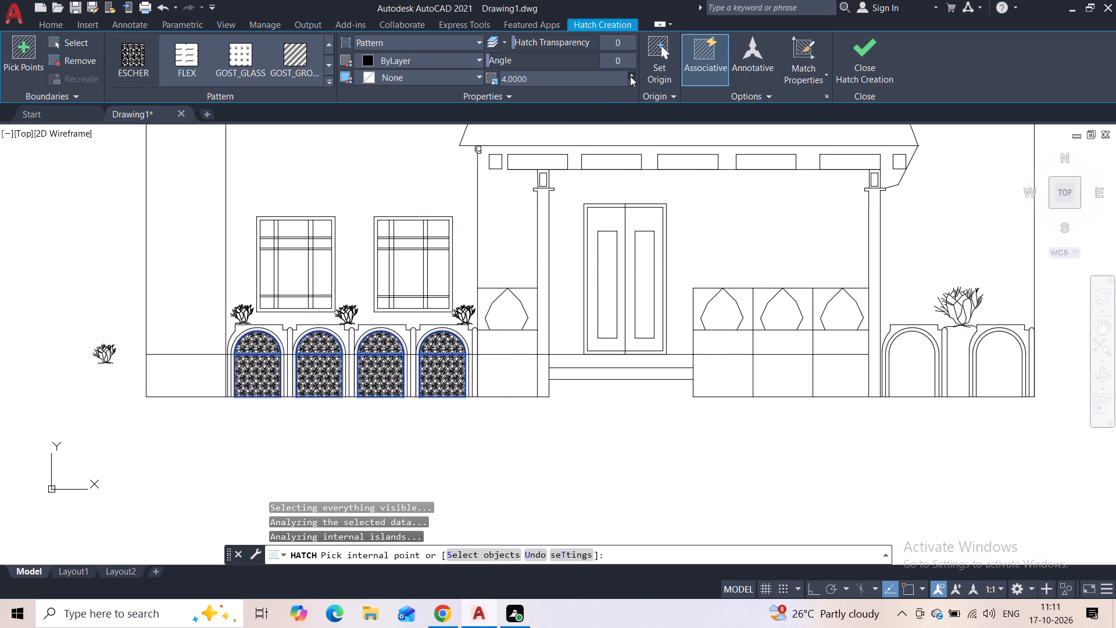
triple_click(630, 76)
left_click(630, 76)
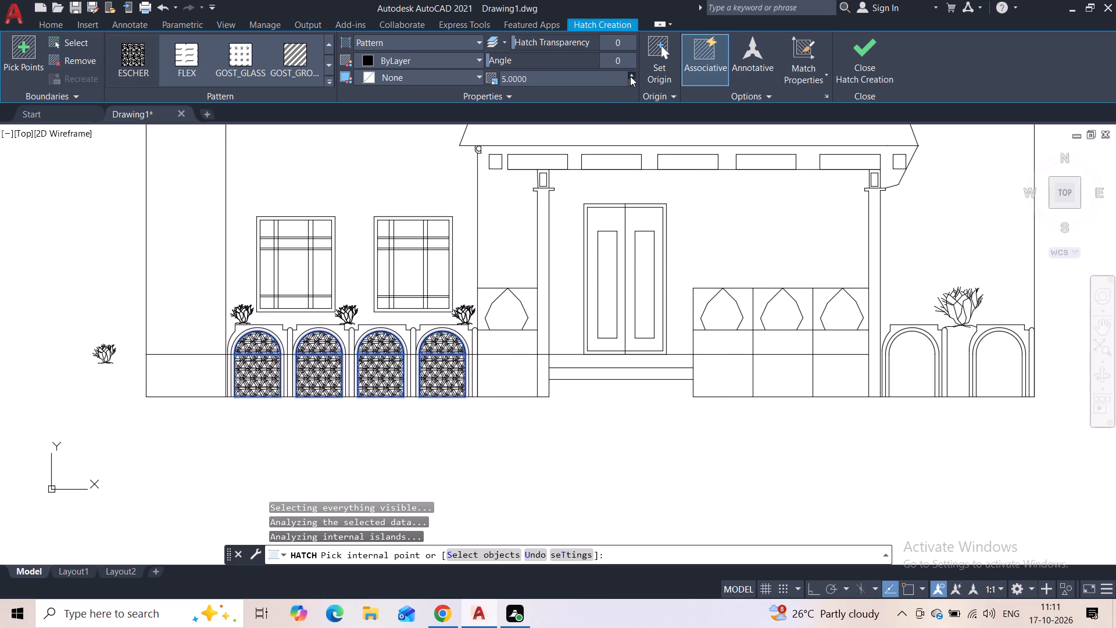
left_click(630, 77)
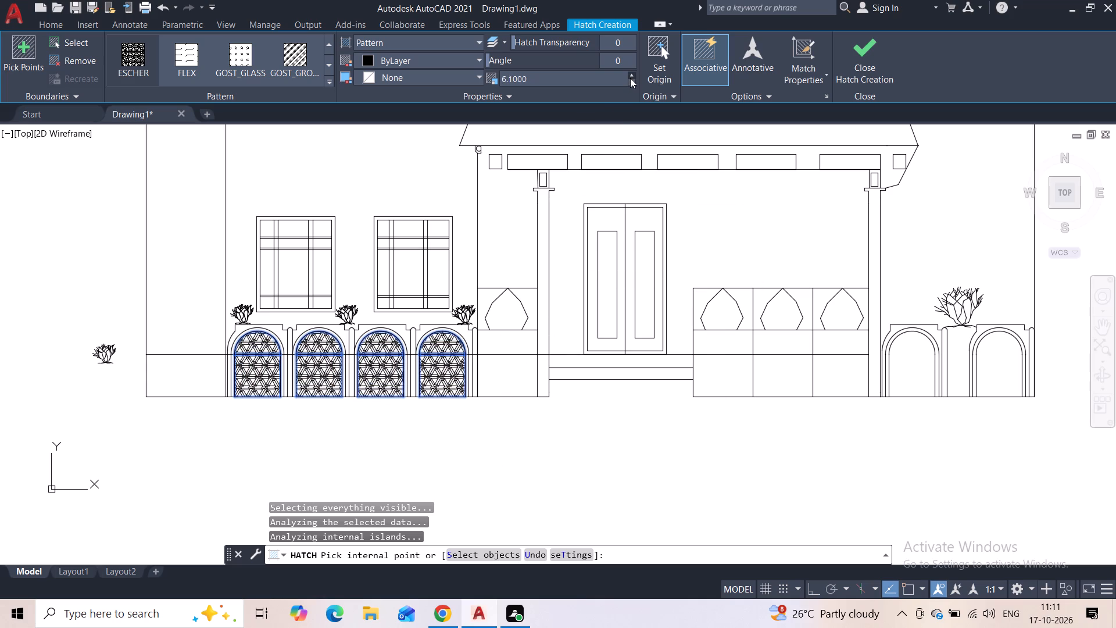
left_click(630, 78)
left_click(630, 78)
Try hatch scales of 30 and 12, settle on 19 for the four arch openings, and finish the hatch.
scroll(612, 208, "down", 2)
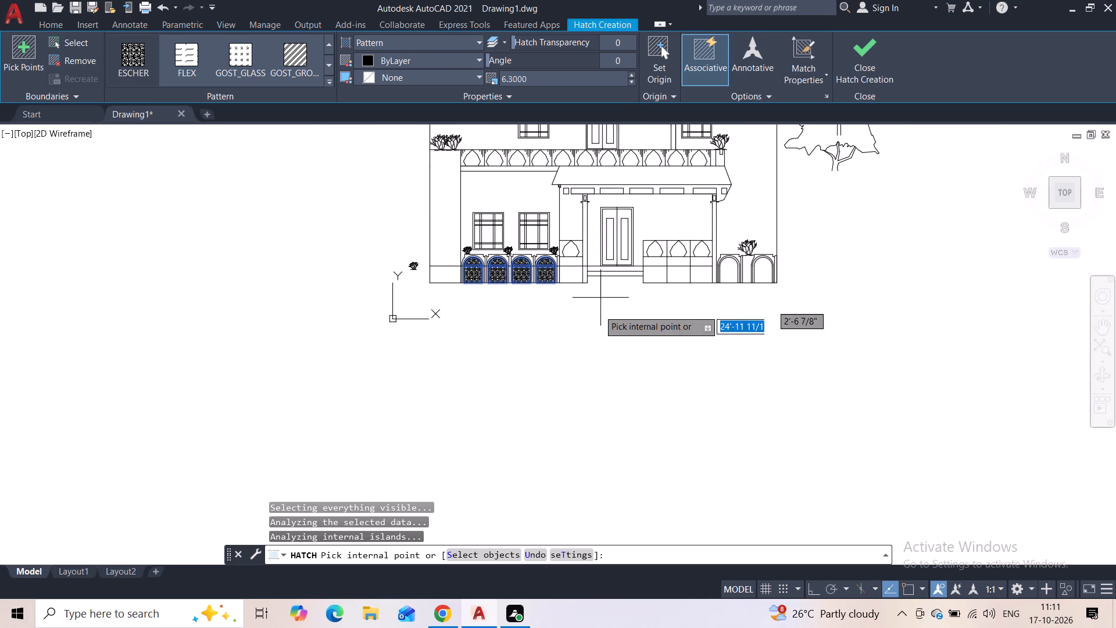
middle_click_drag(597, 320, 525, 461)
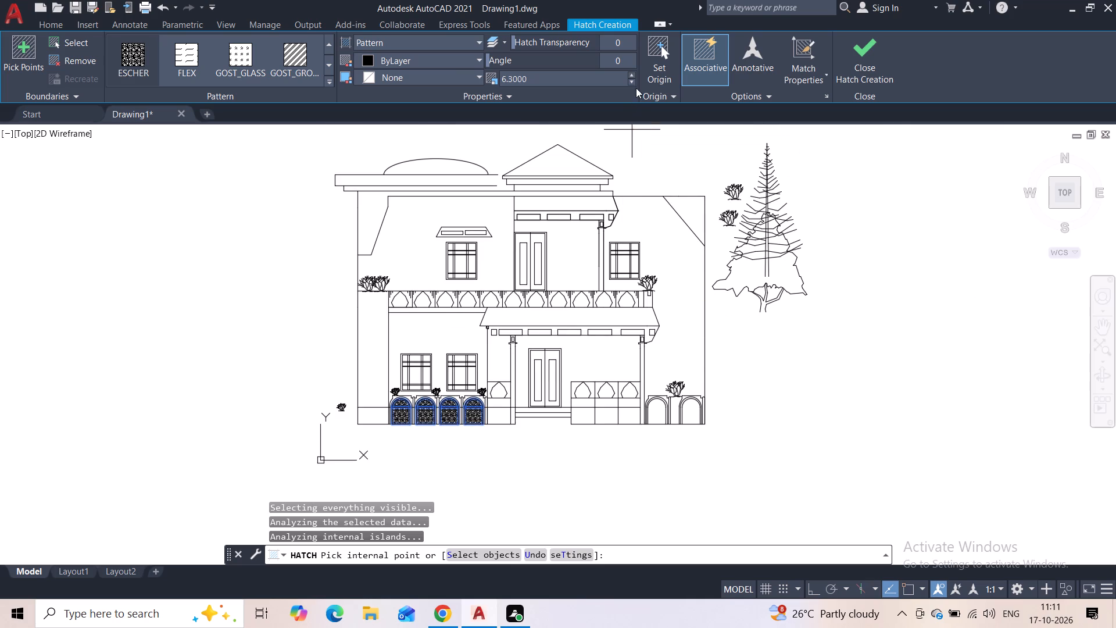
left_click(635, 76)
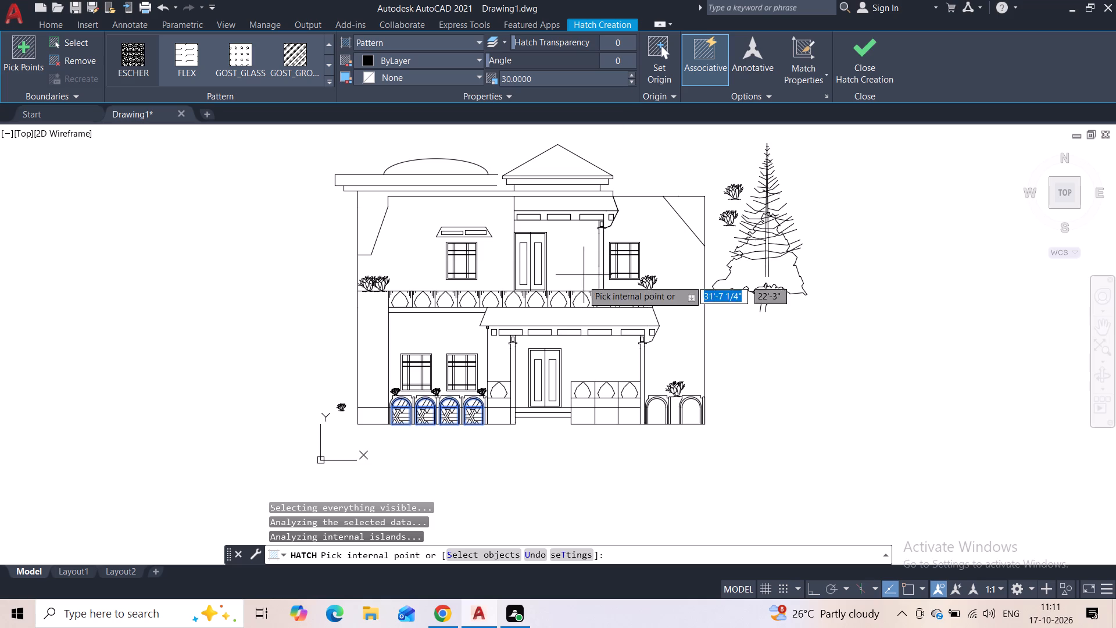
scroll(620, 234, "down", 1)
scroll(630, 191, "up", 1)
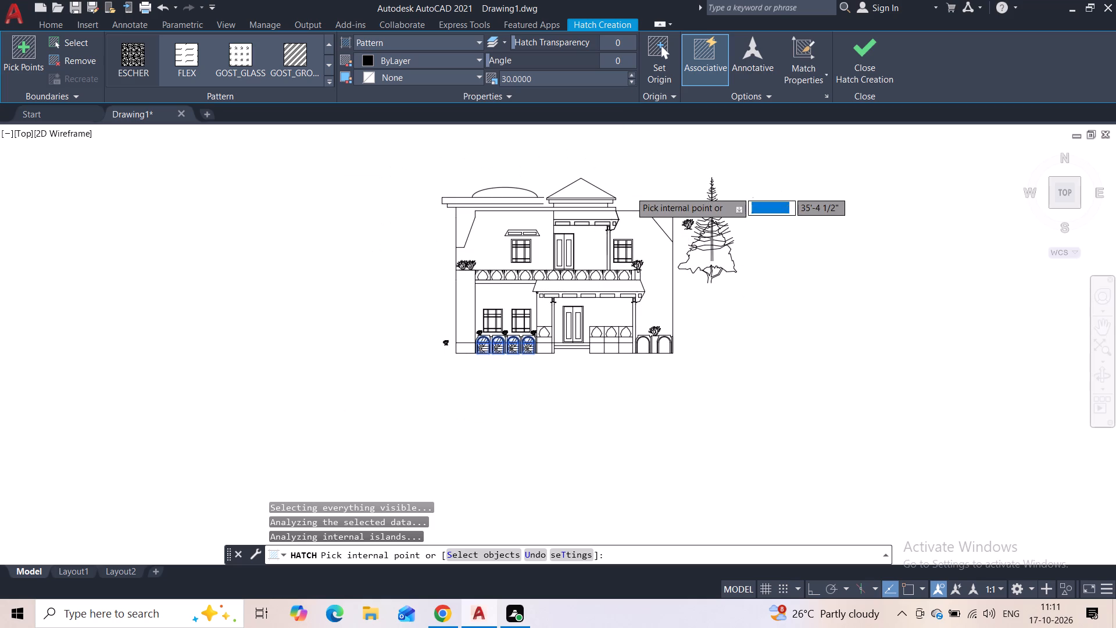
left_click(628, 83)
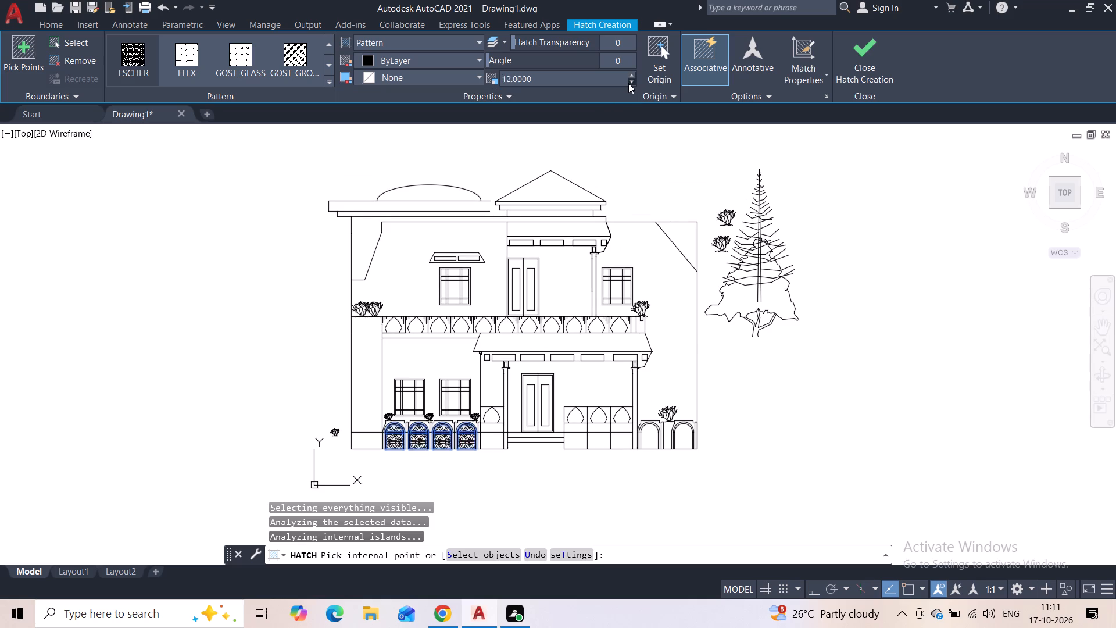
left_click(629, 72)
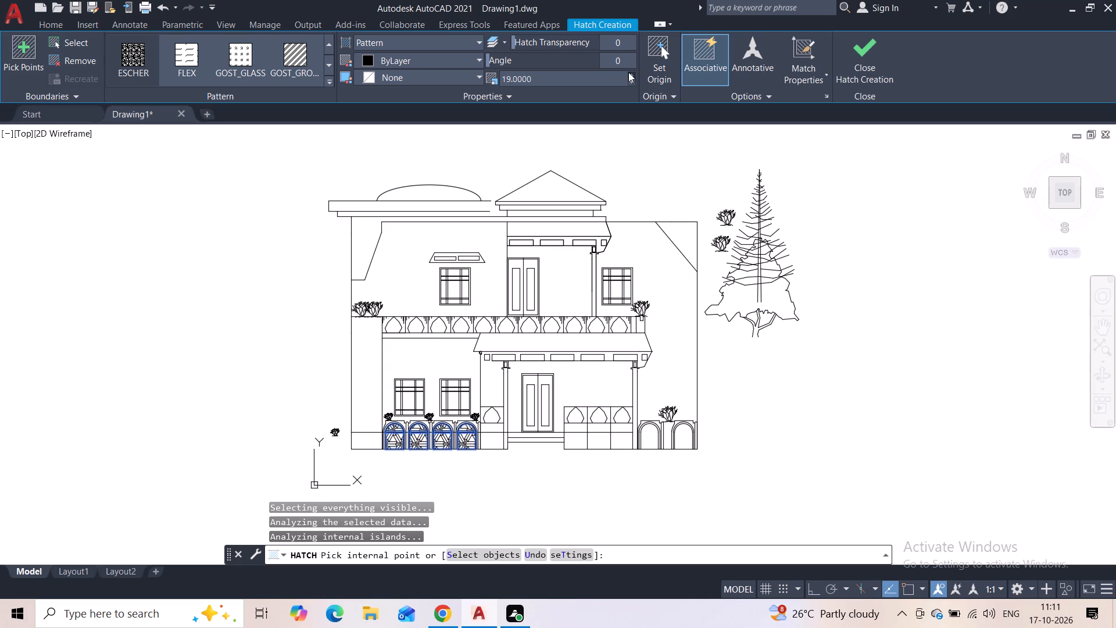
left_click(845, 62)
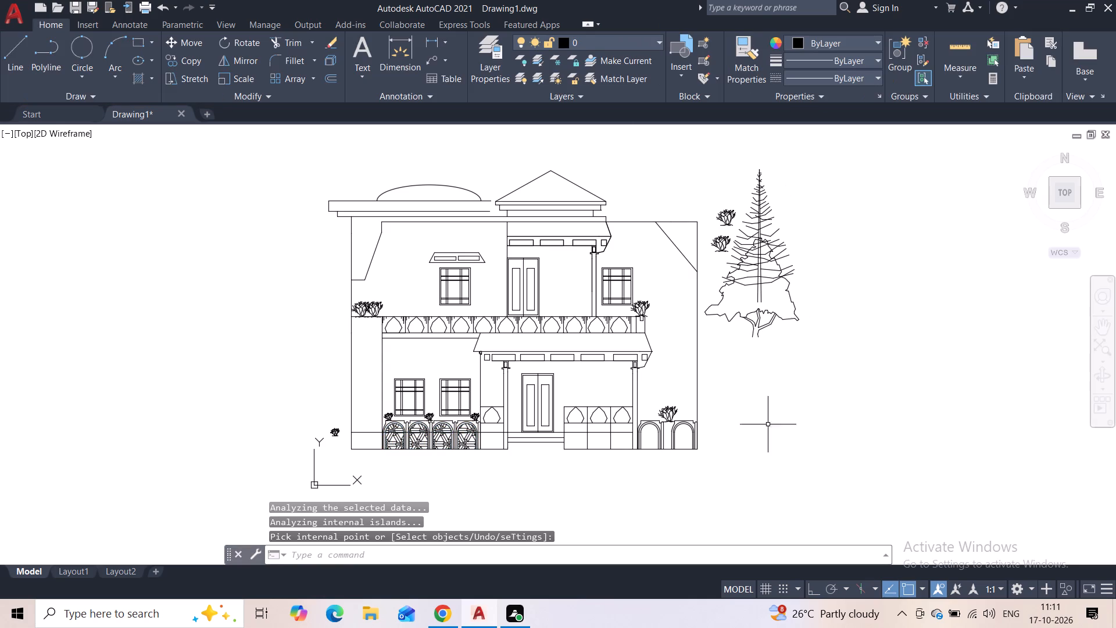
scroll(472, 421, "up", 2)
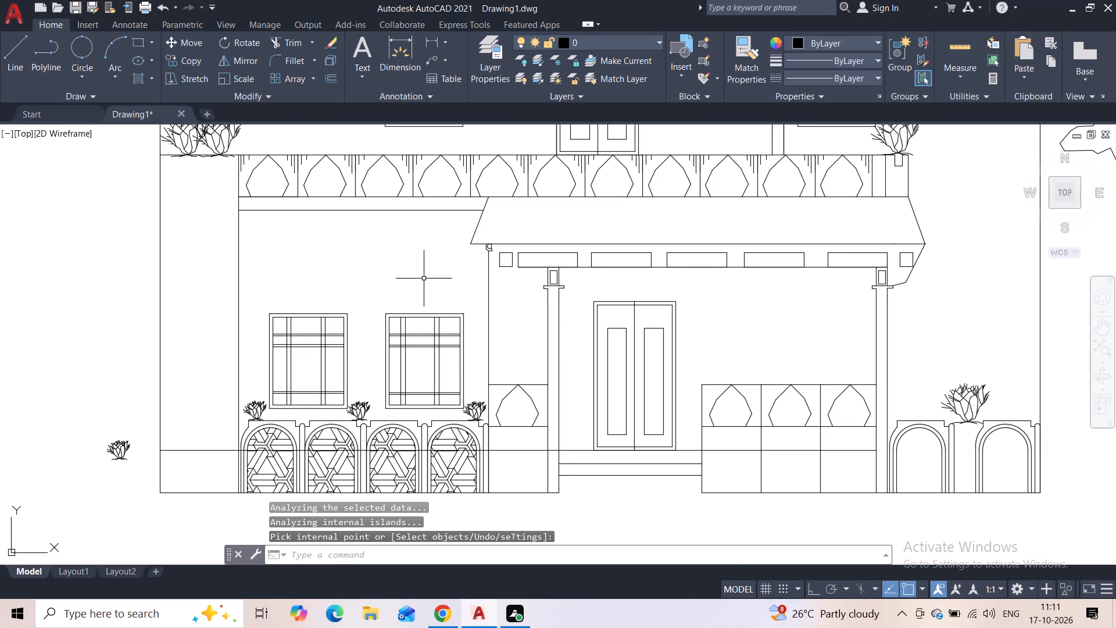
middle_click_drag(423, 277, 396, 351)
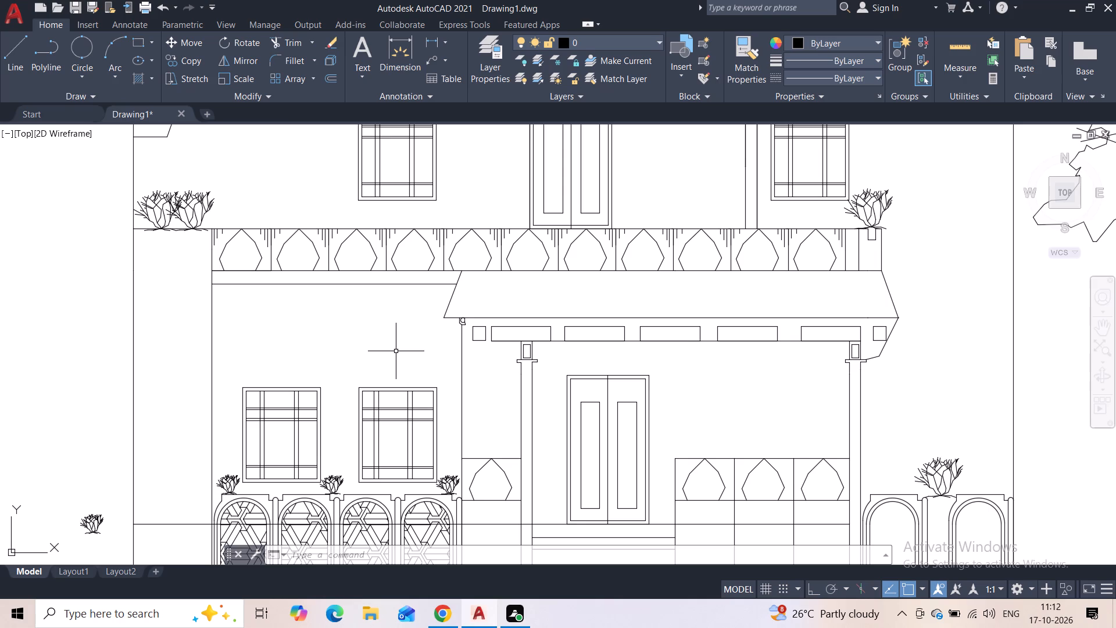
Hatch the sloped canopies of the lower porch and the upper porch with the NET3 pattern at scale 19.
key("h")
left_click(466, 397)
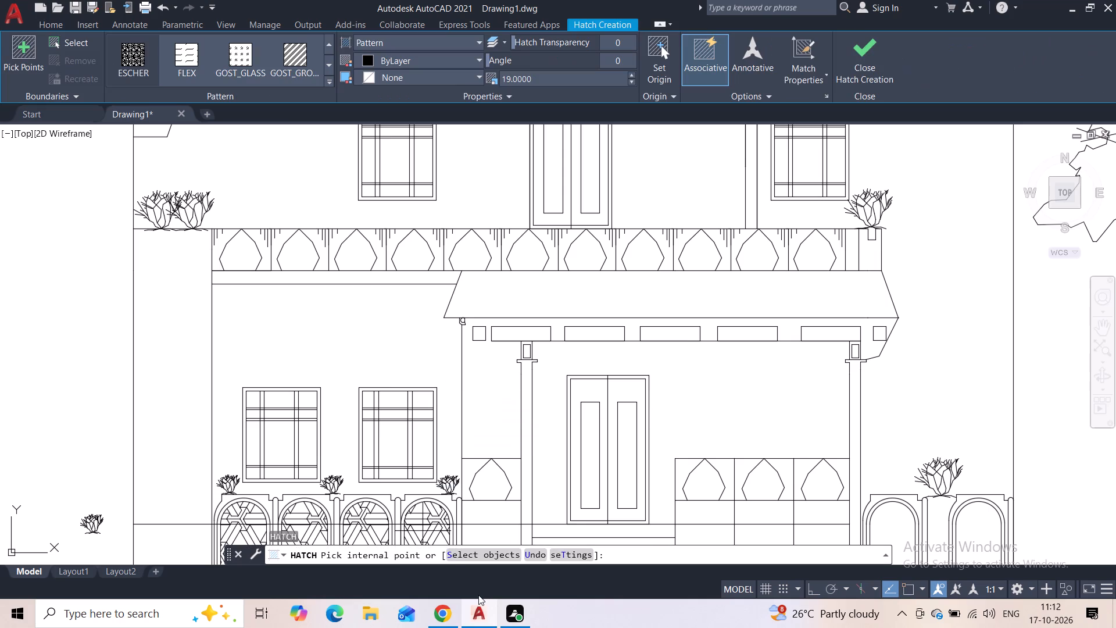
left_click(329, 79)
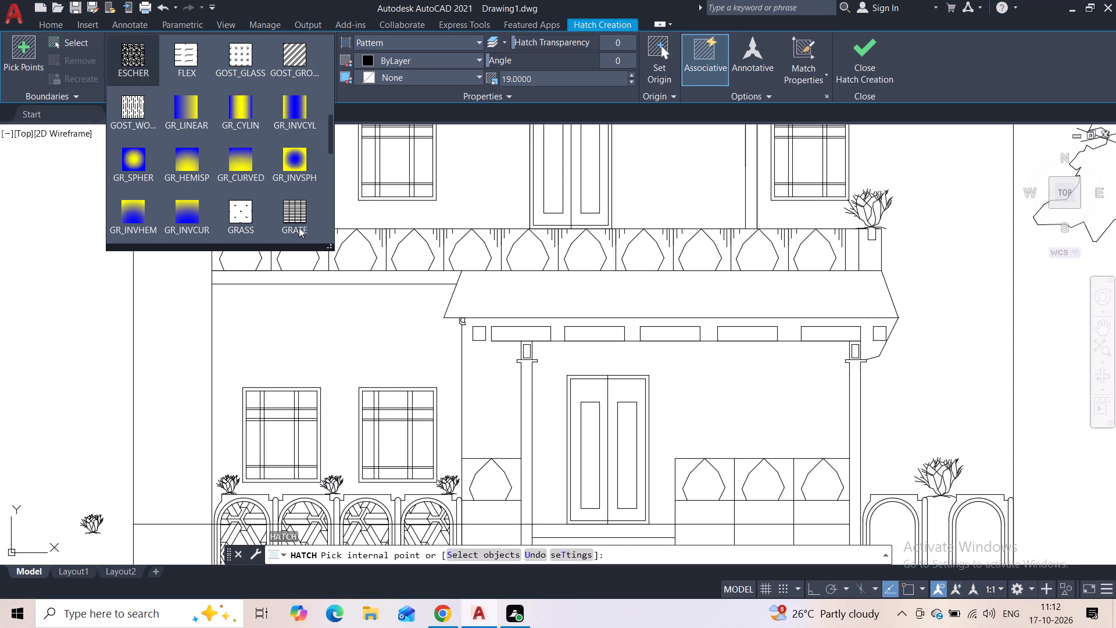
scroll(288, 192, "down", 1)
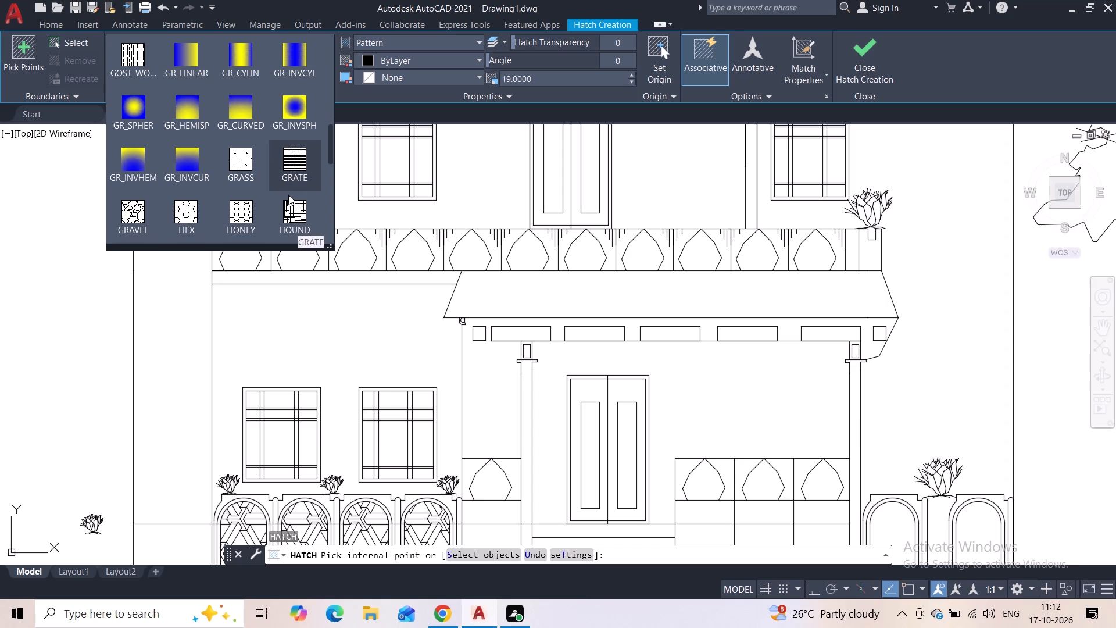
scroll(288, 197, "down", 5)
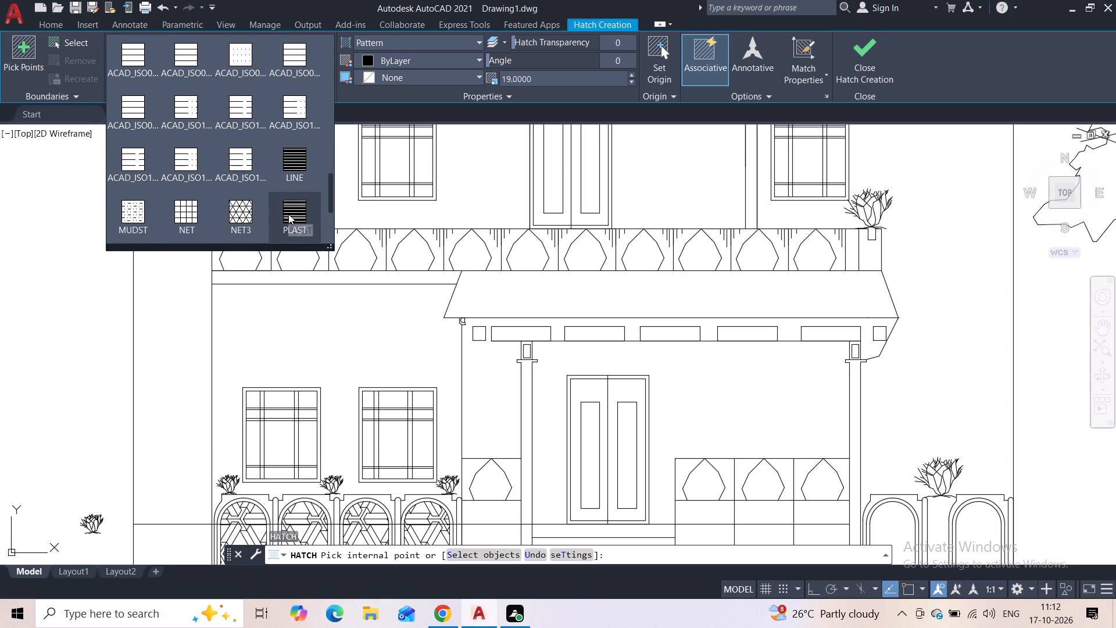
scroll(288, 214, "down", 1)
left_click(249, 165)
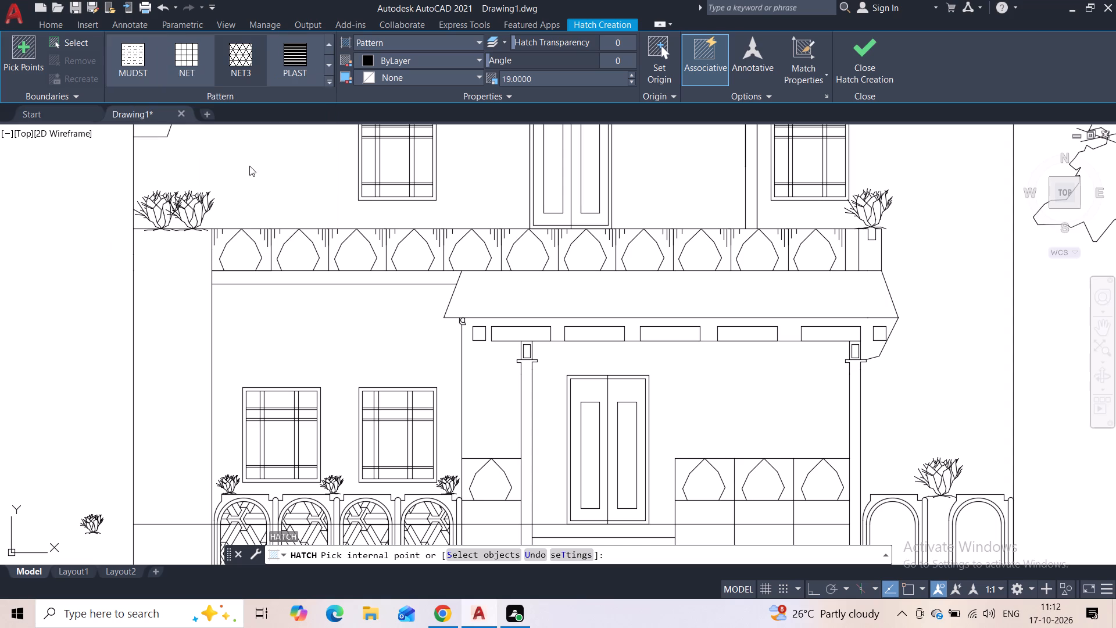
left_click(496, 288)
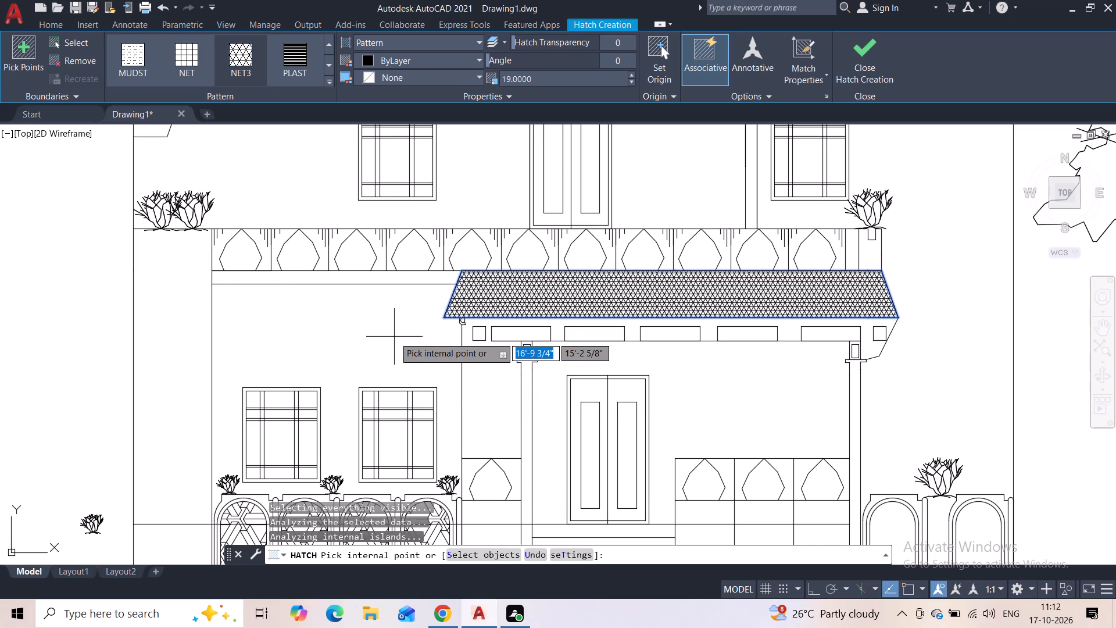
scroll(394, 334, "down", 2)
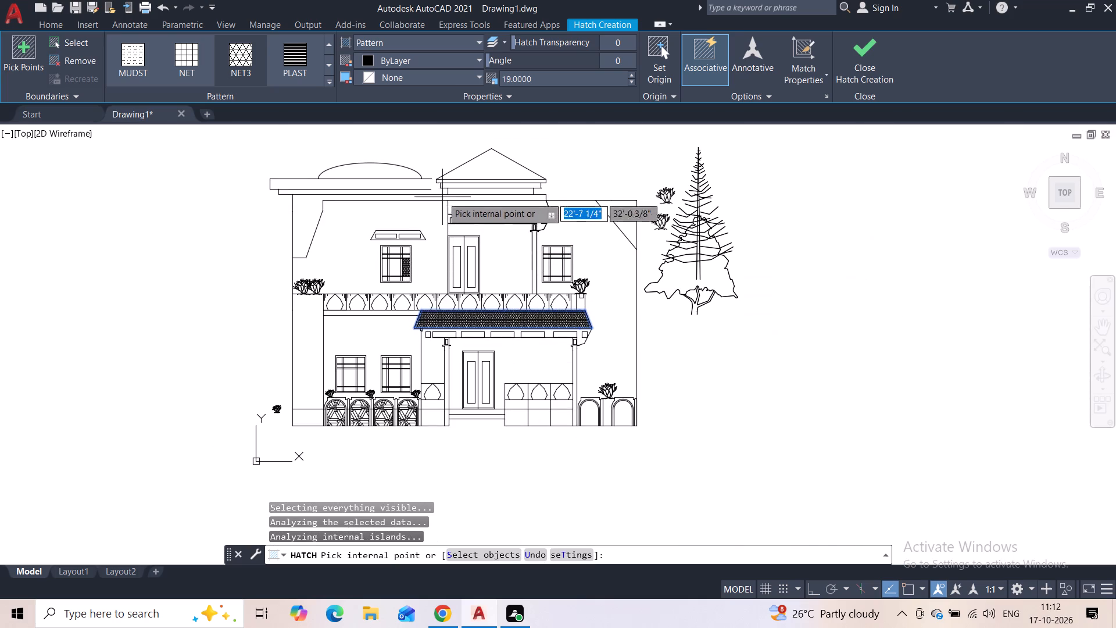
scroll(473, 206, "up", 3)
left_click(473, 206)
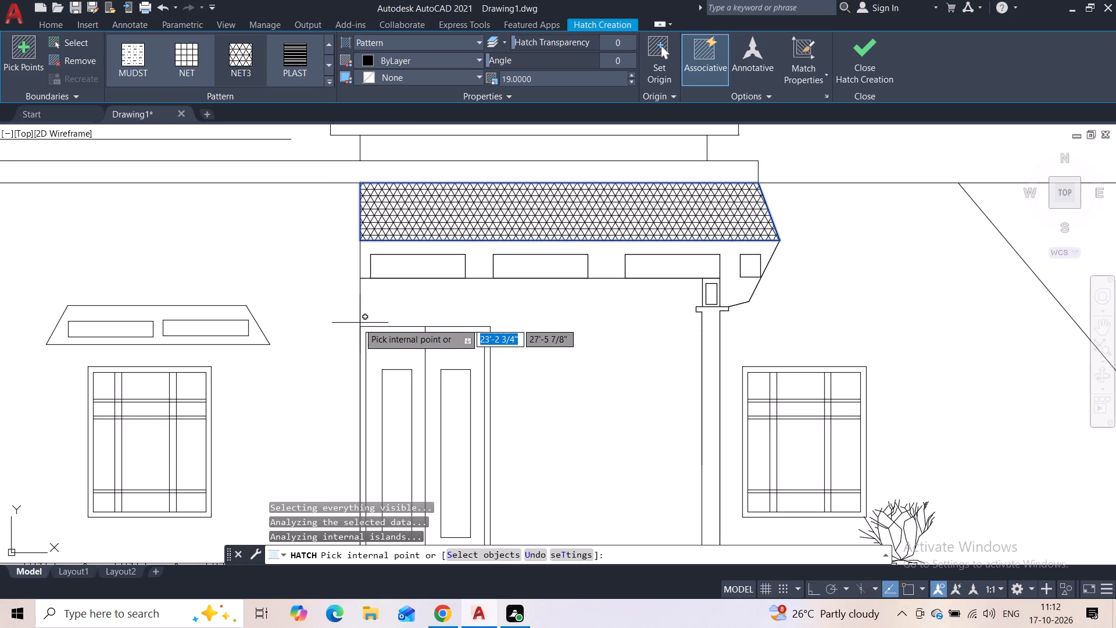
Raise the scale of the canopy hatch to 40, settle on 58, and finish the hatch.
scroll(352, 321, "down", 5)
scroll(620, 181, "down", 2)
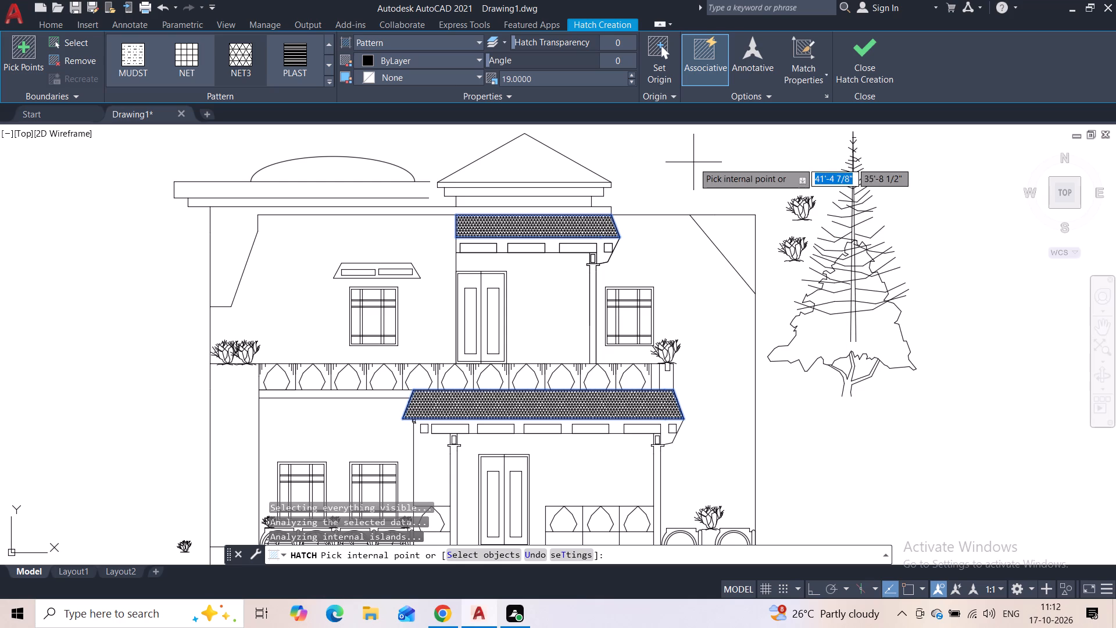
left_click(633, 76)
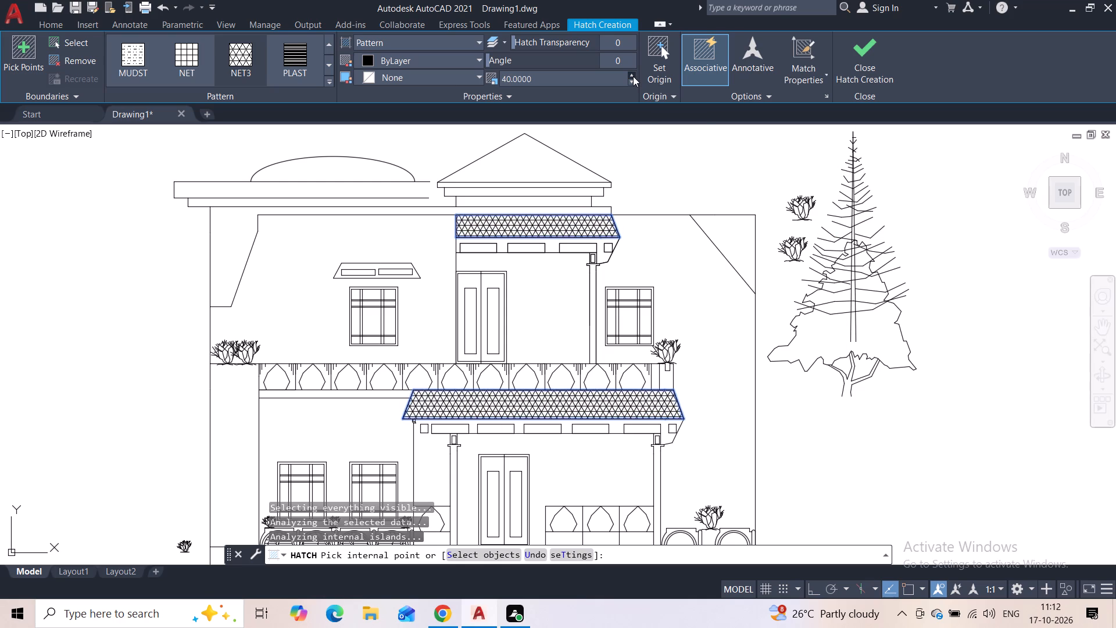
scroll(686, 176, "down", 2)
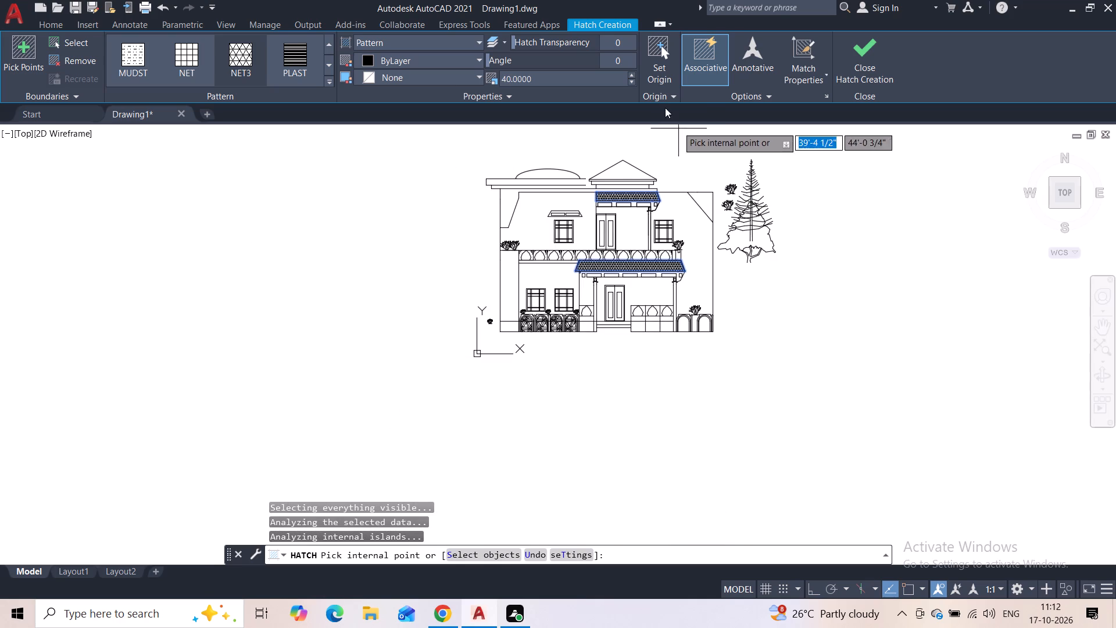
left_click(633, 73)
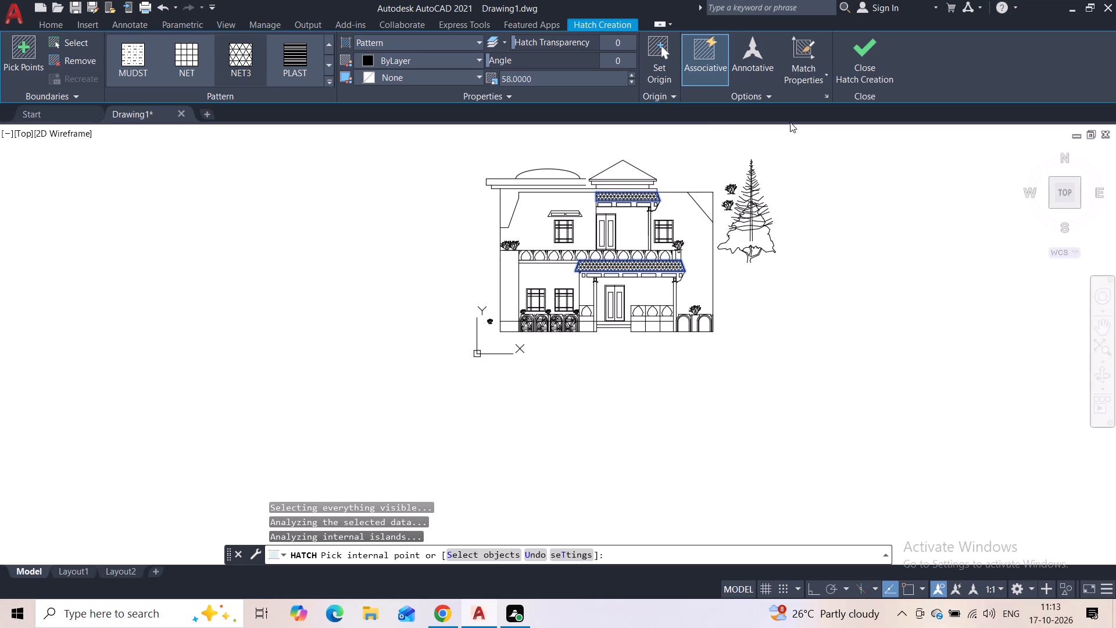
left_click(860, 64)
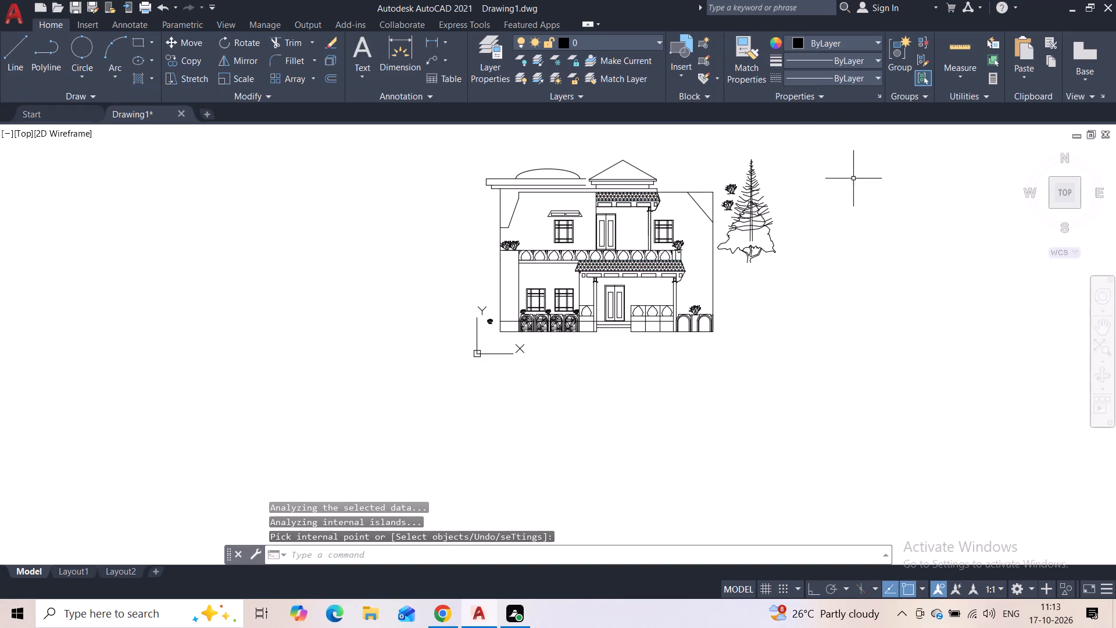
Move the broad outlined tree block straight down so it stands clear below the conifer, beside the building.
scroll(853, 179, "up", 1)
middle_click_drag(814, 209, 793, 269)
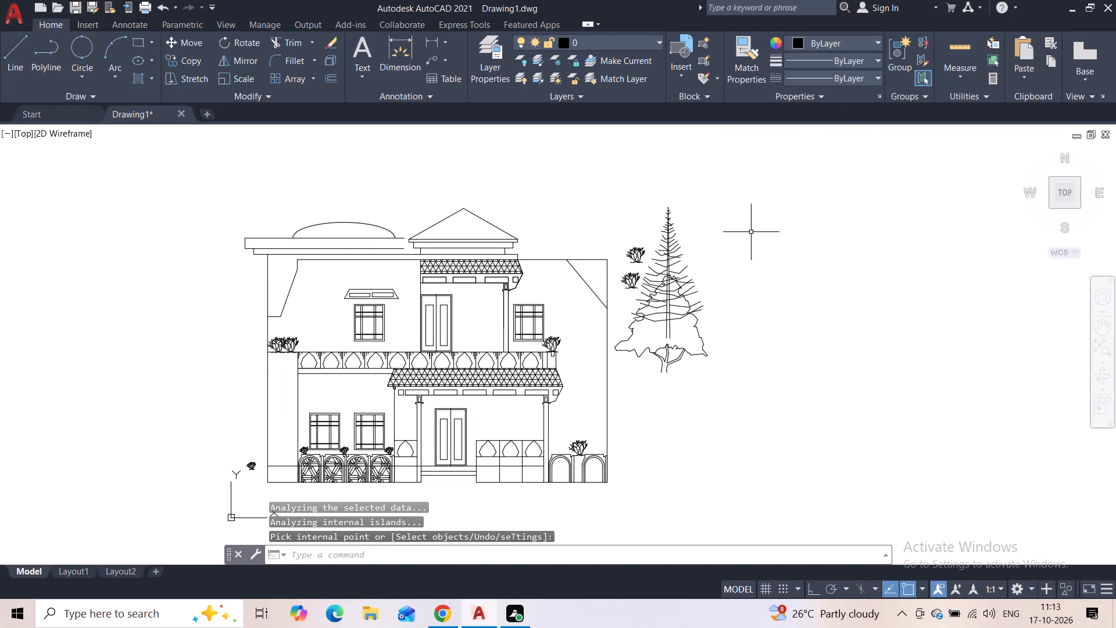
left_click(674, 347)
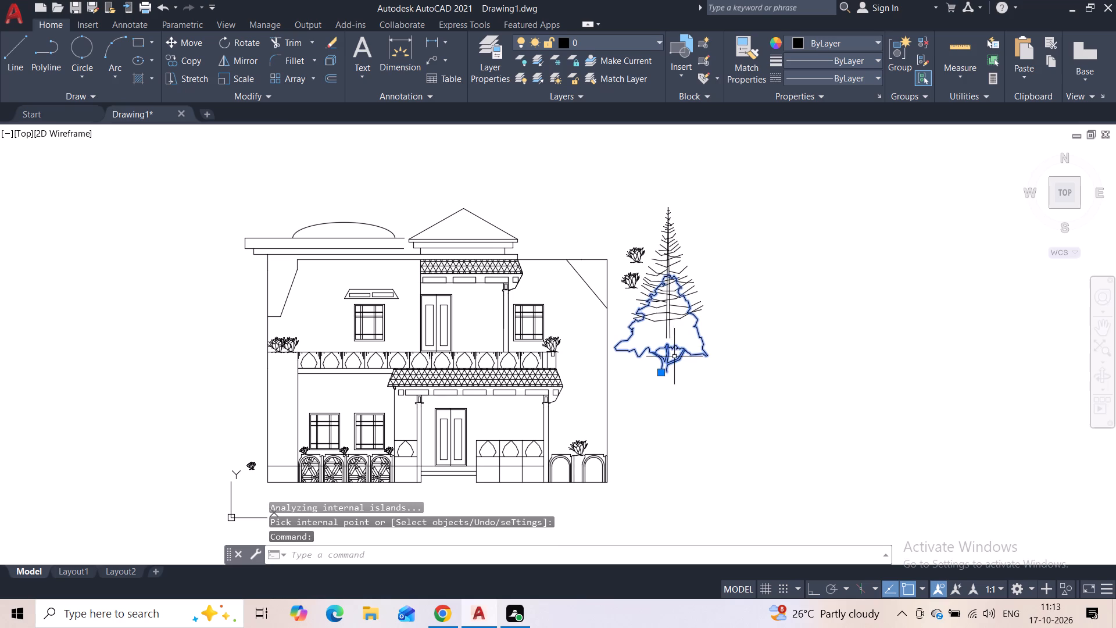
left_click(664, 371)
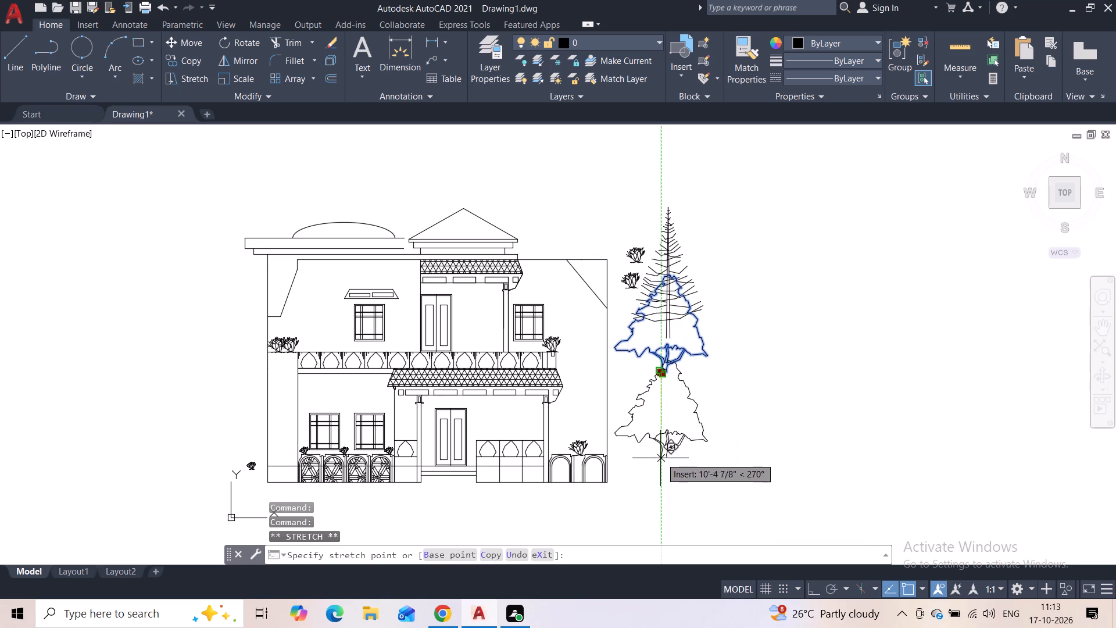
left_click(659, 465)
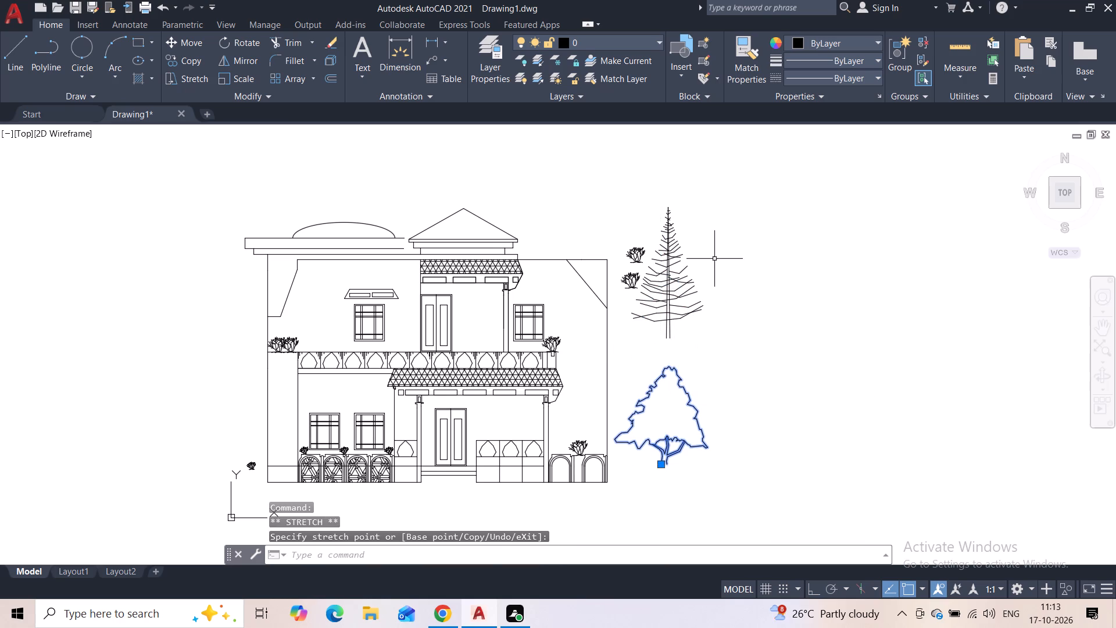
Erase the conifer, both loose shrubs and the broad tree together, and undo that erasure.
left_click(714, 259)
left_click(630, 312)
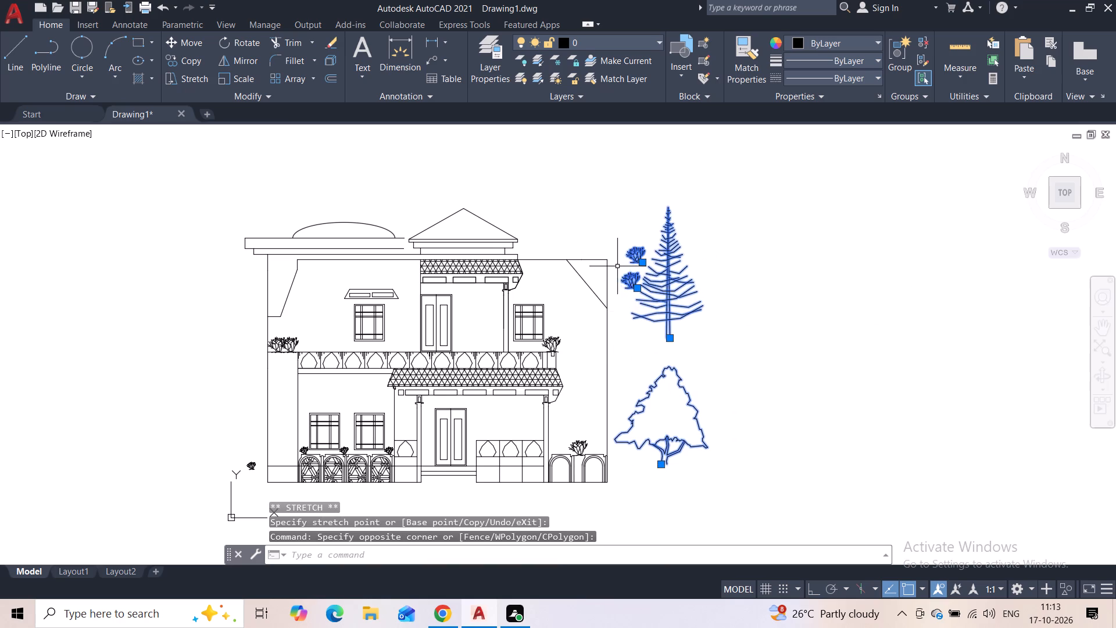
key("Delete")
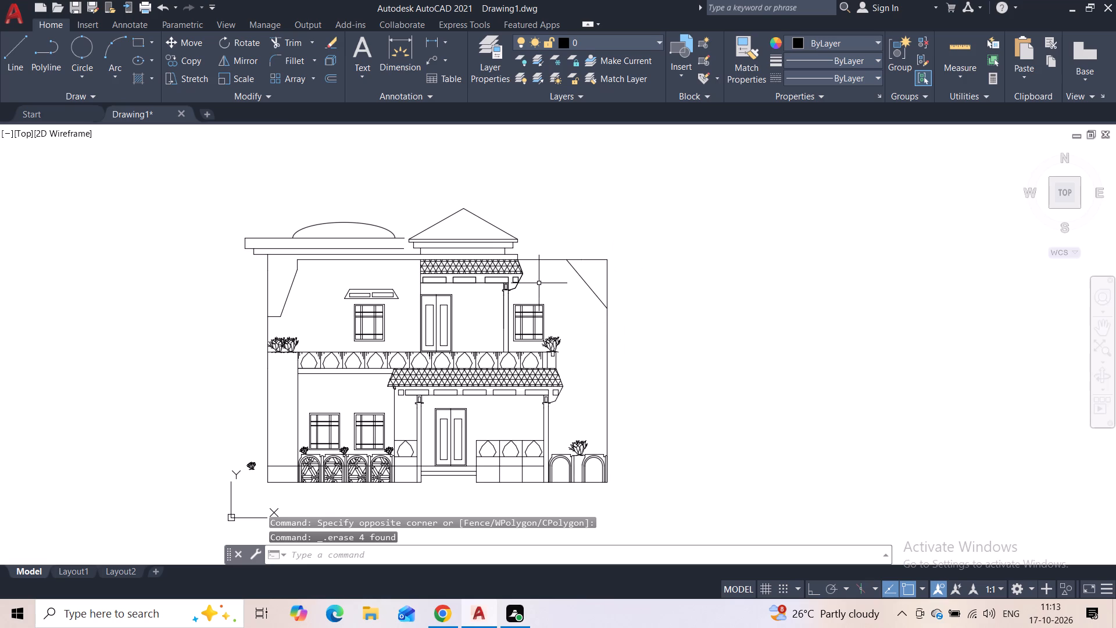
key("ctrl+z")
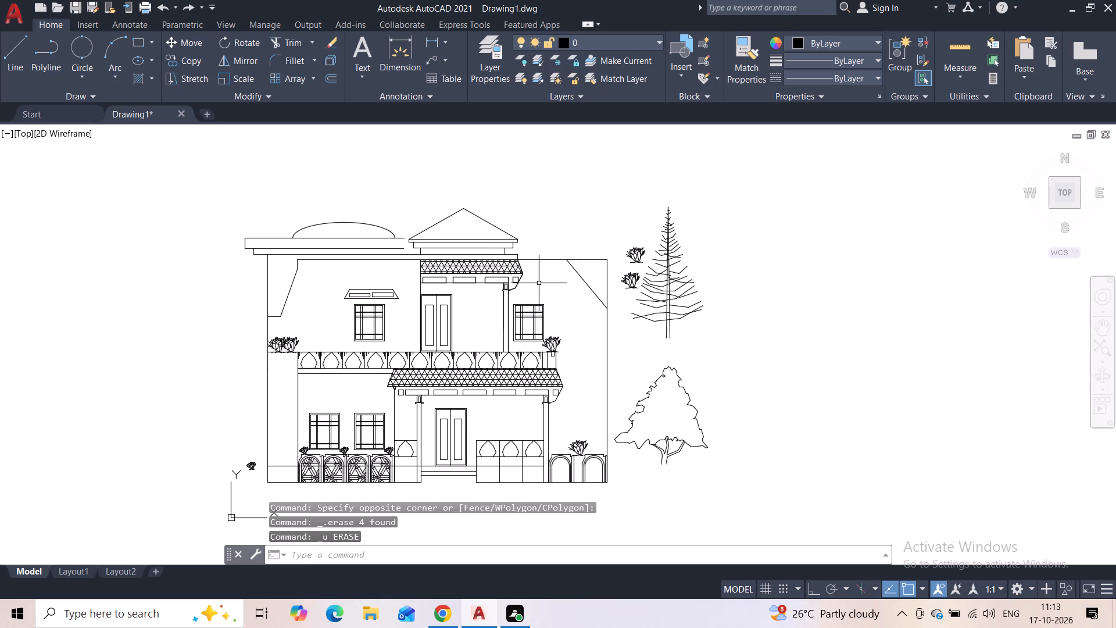
Delete the conifer and the two loose shrubs beside the building, keeping the broad tree.
left_click(679, 218)
left_click(671, 266)
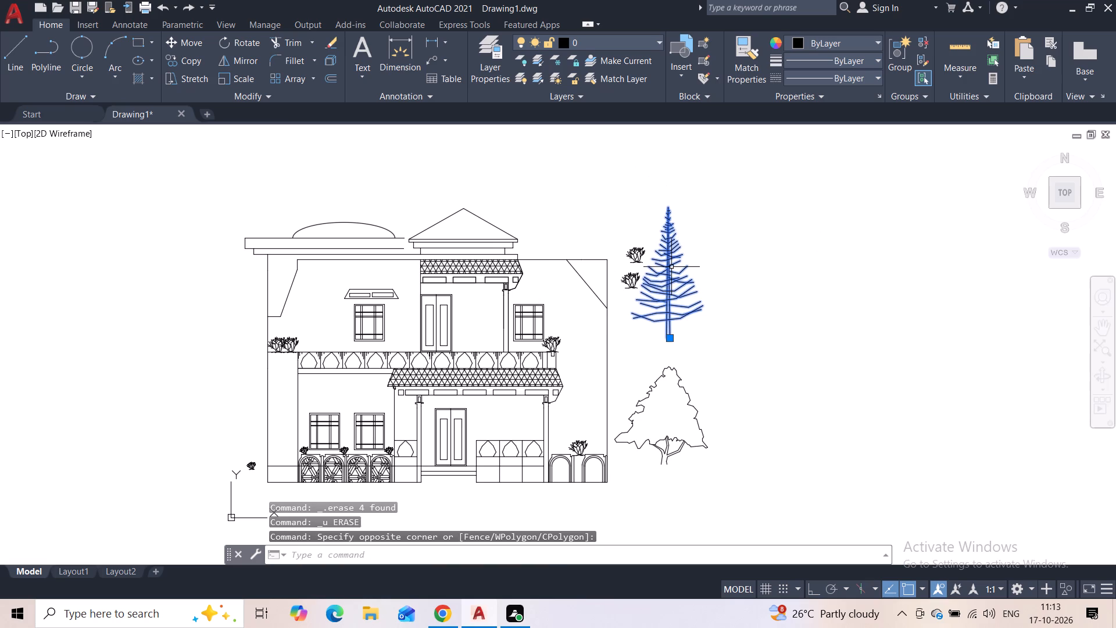
key("Delete")
left_click(656, 241)
left_click(632, 298)
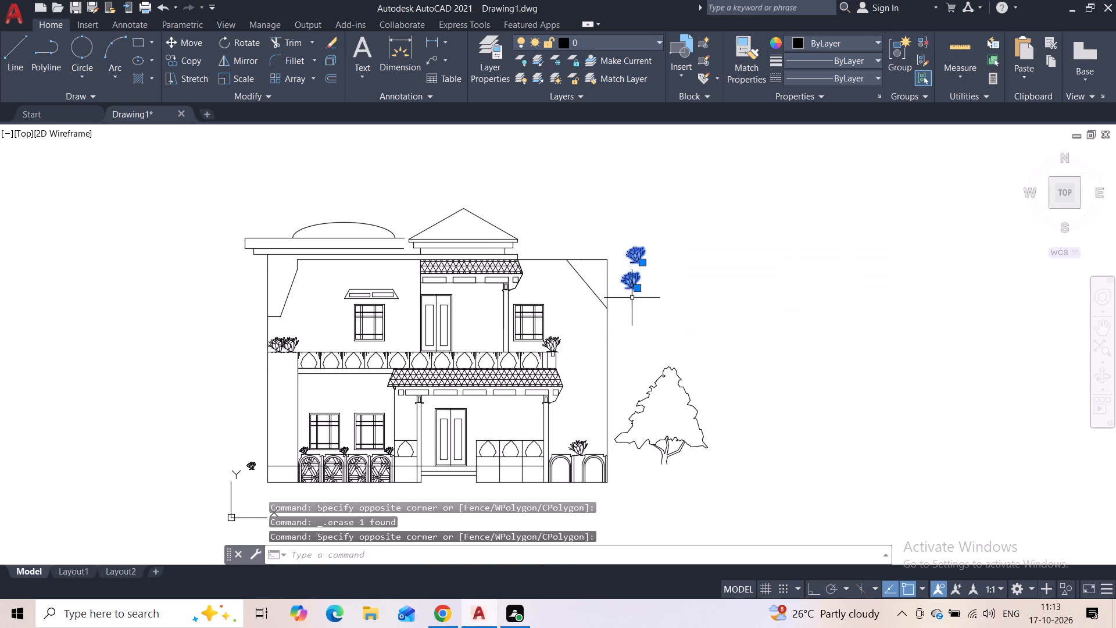
key("Delete")
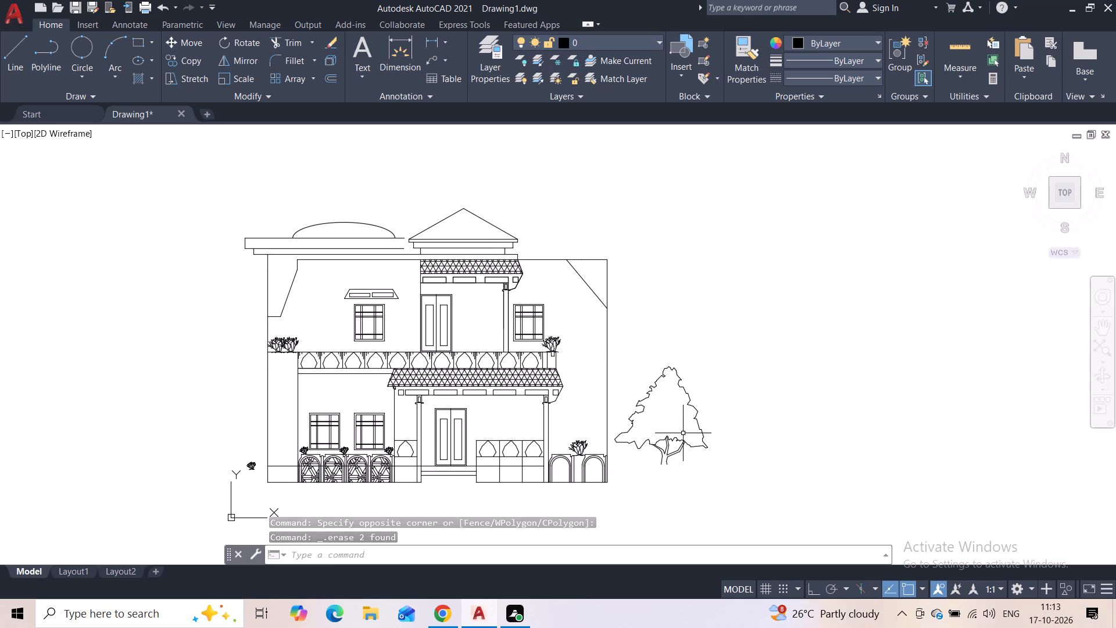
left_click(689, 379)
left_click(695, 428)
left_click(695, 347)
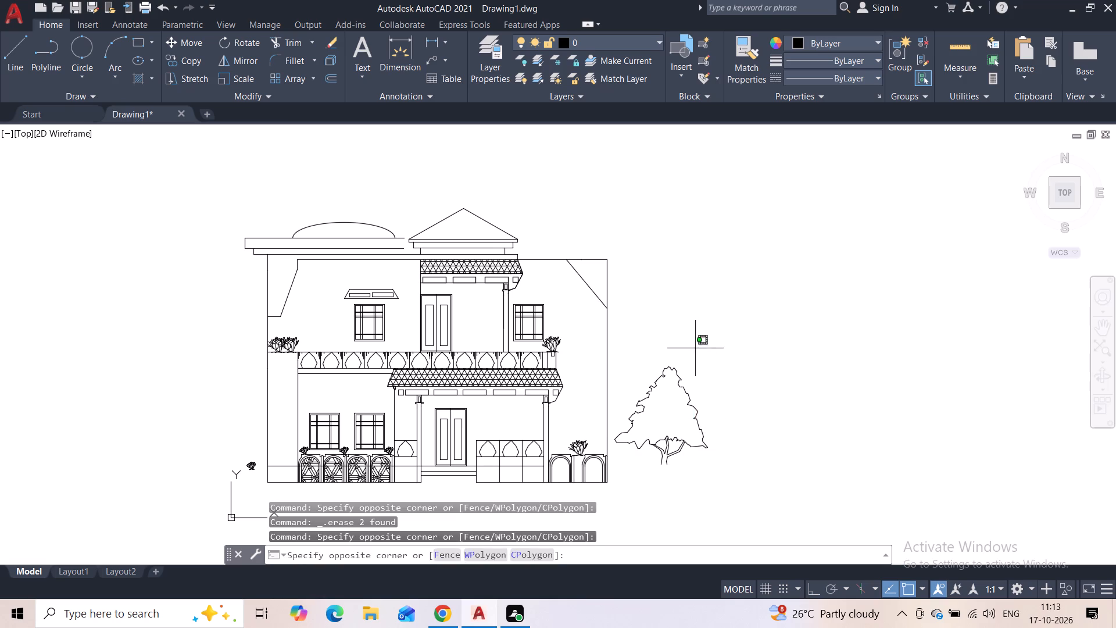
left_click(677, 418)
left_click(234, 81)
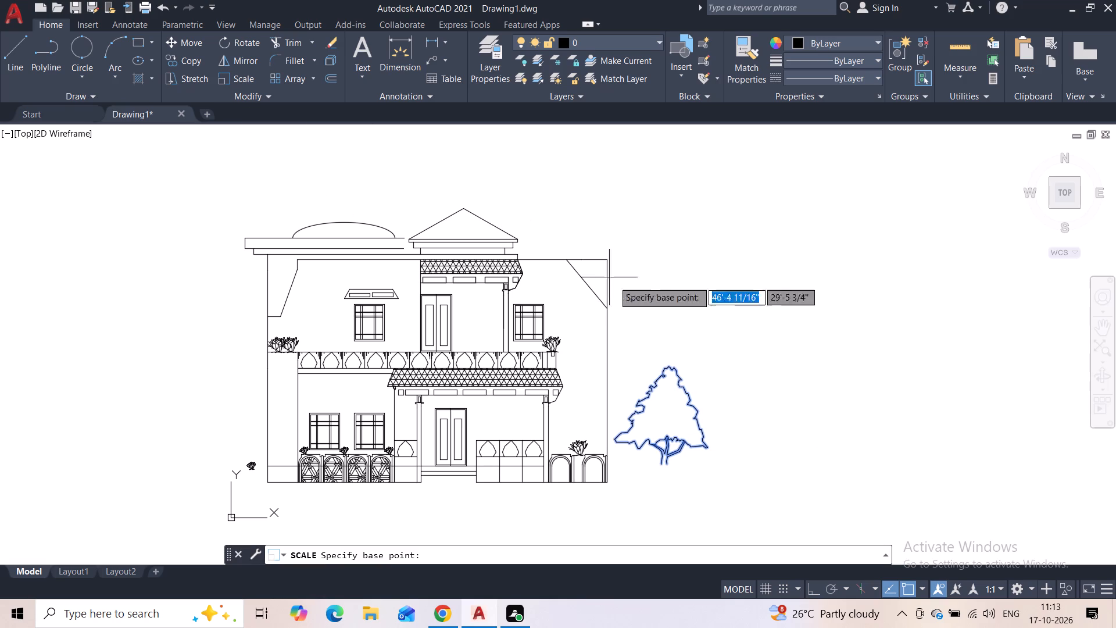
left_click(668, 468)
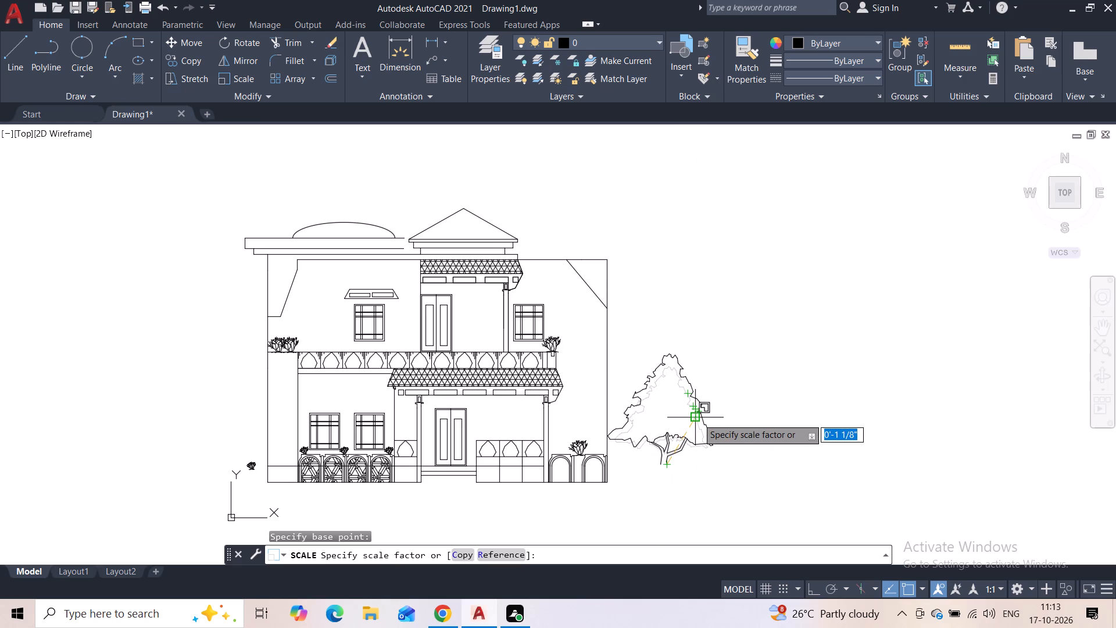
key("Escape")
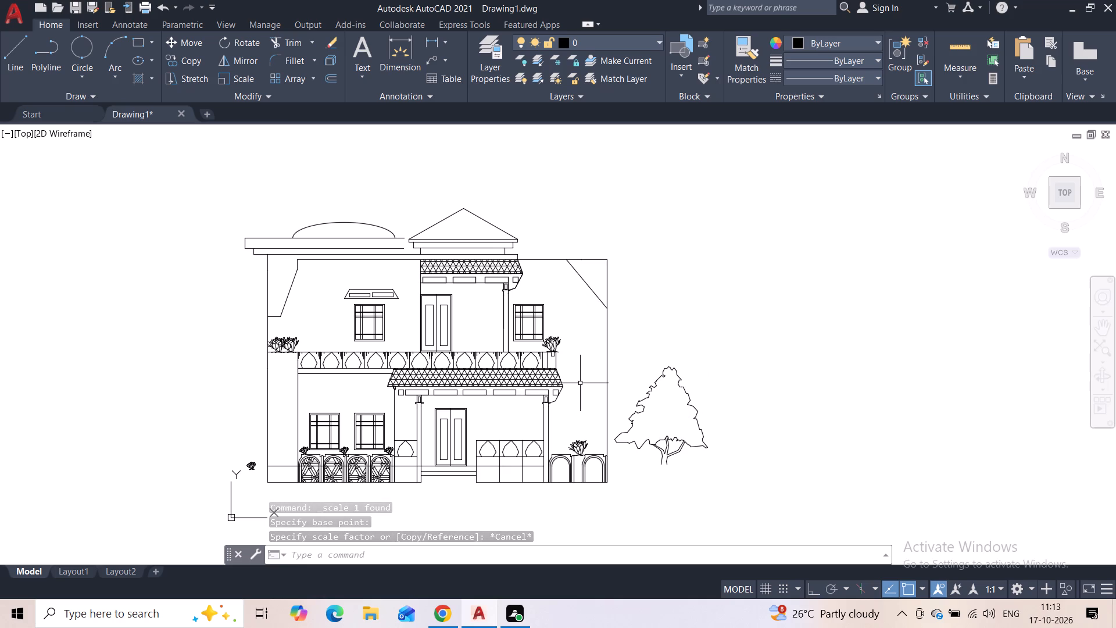
Start a hatch with the INSUL pattern in the bottom base panel beside the ground-floor porch's left column.
key("h")
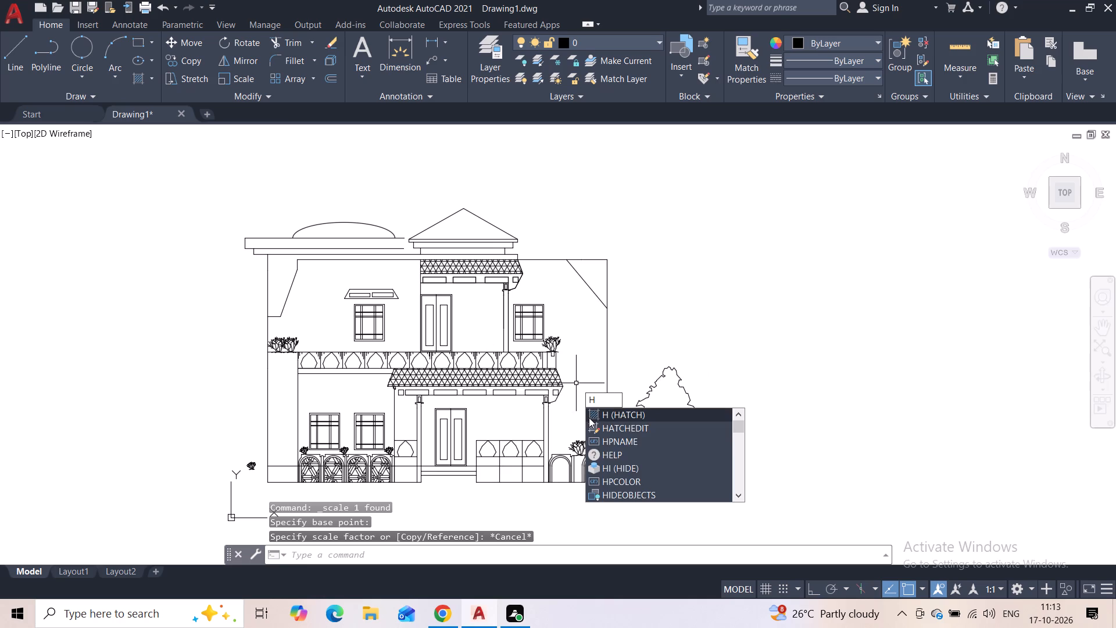
left_click(631, 416)
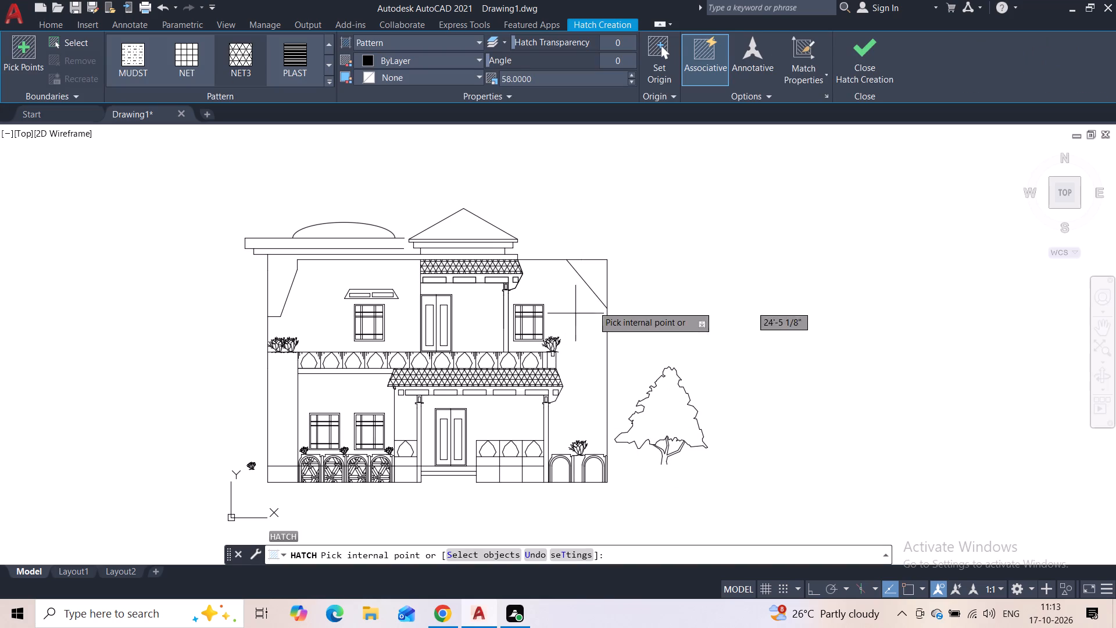
left_click(327, 81)
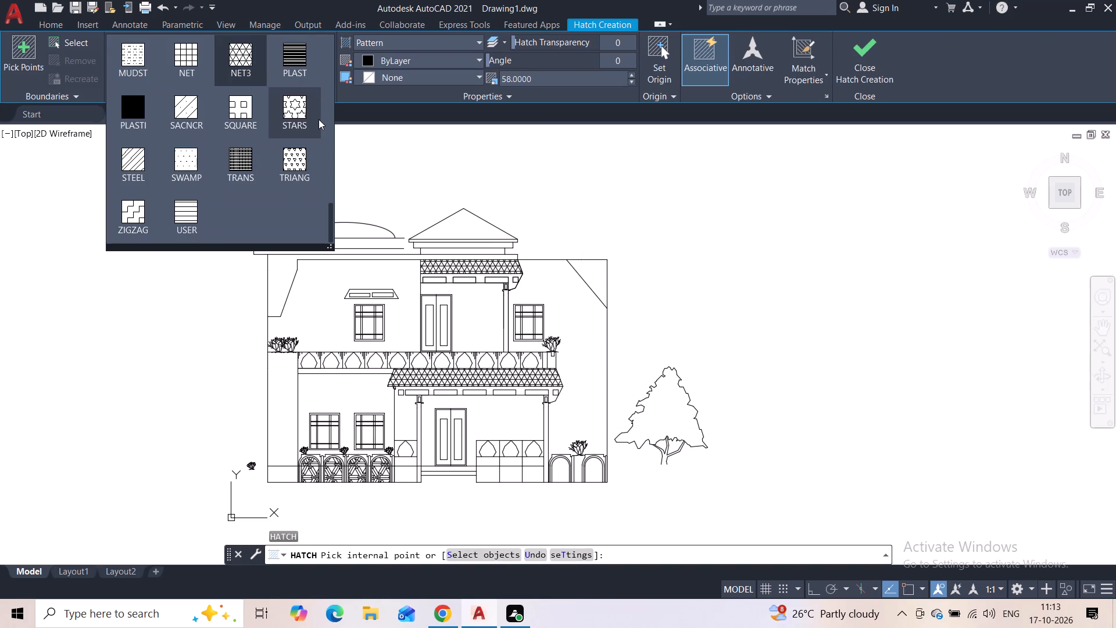
scroll(281, 144, "down", 3)
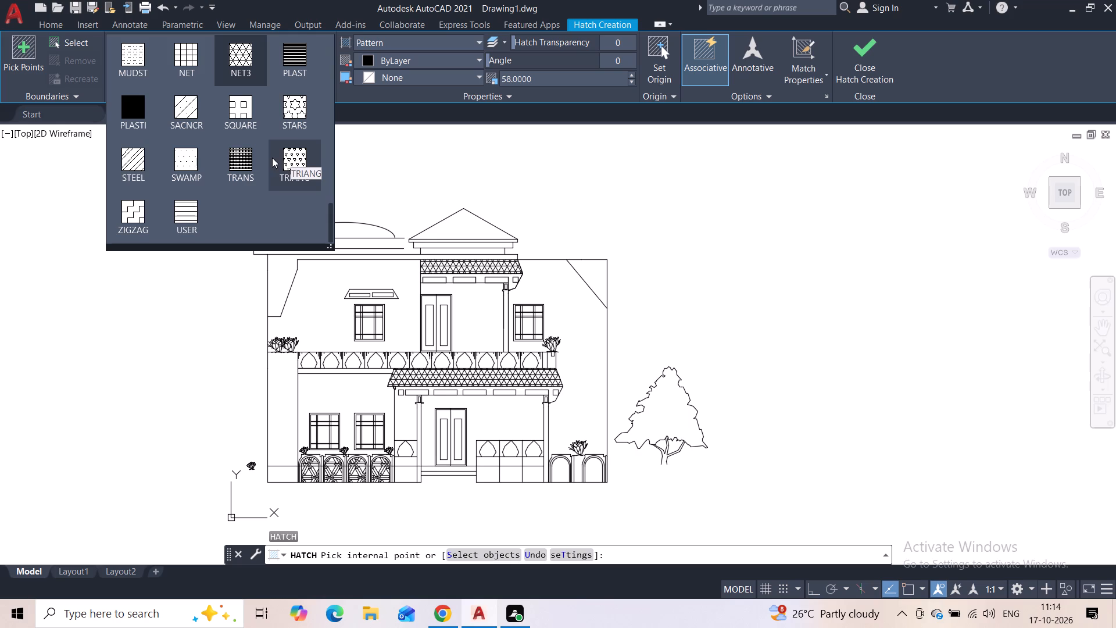
scroll(271, 158, "down", 3)
scroll(251, 124, "up", 3)
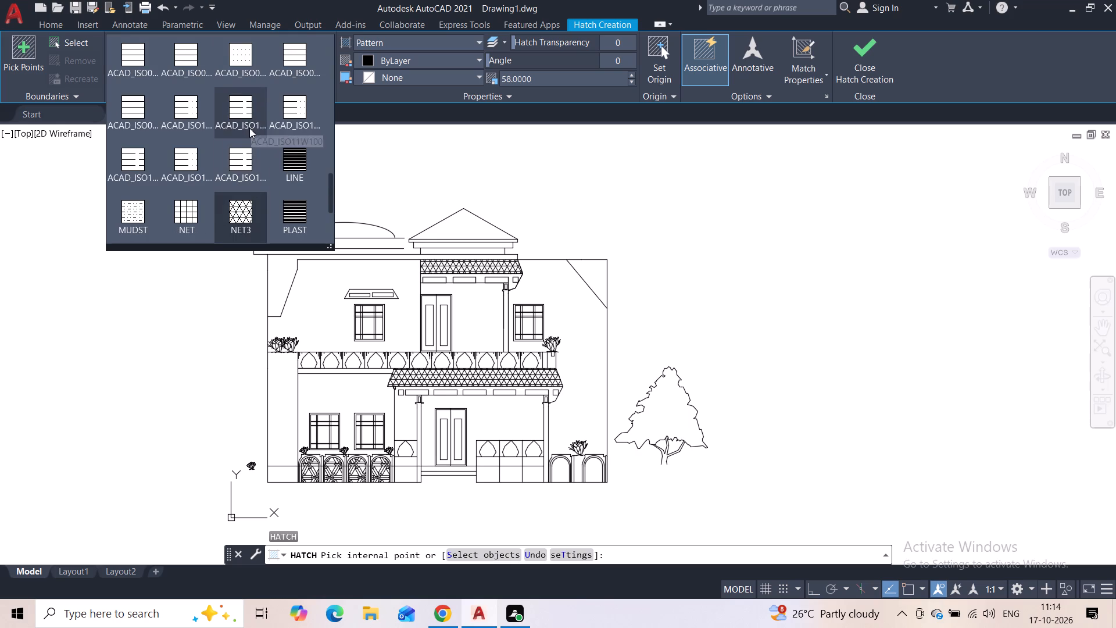
scroll(246, 148, "up", 3)
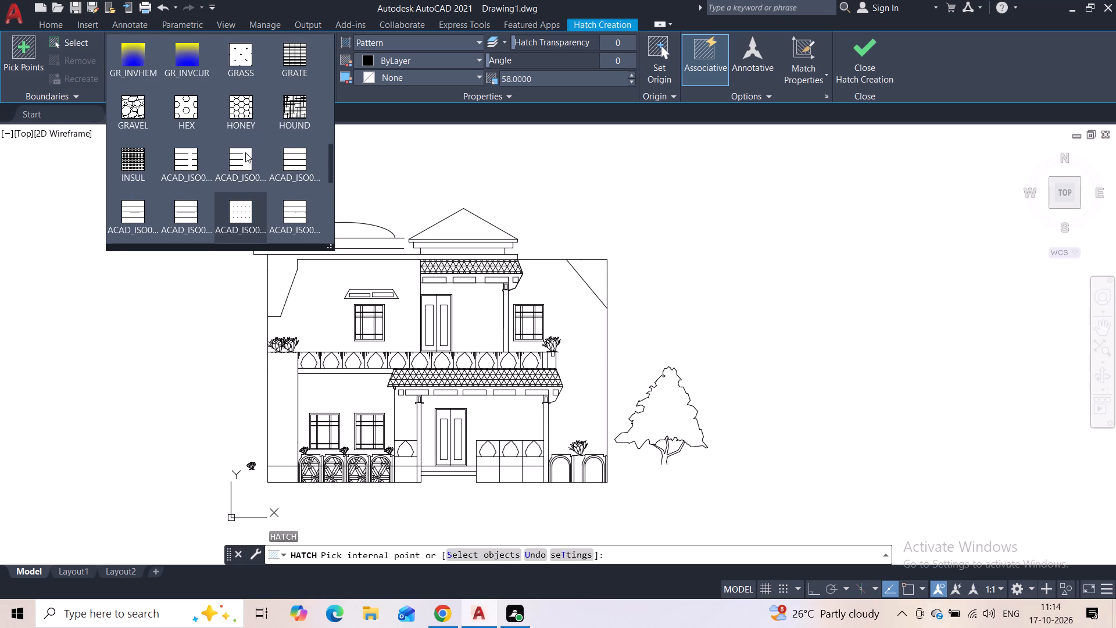
left_click(148, 185)
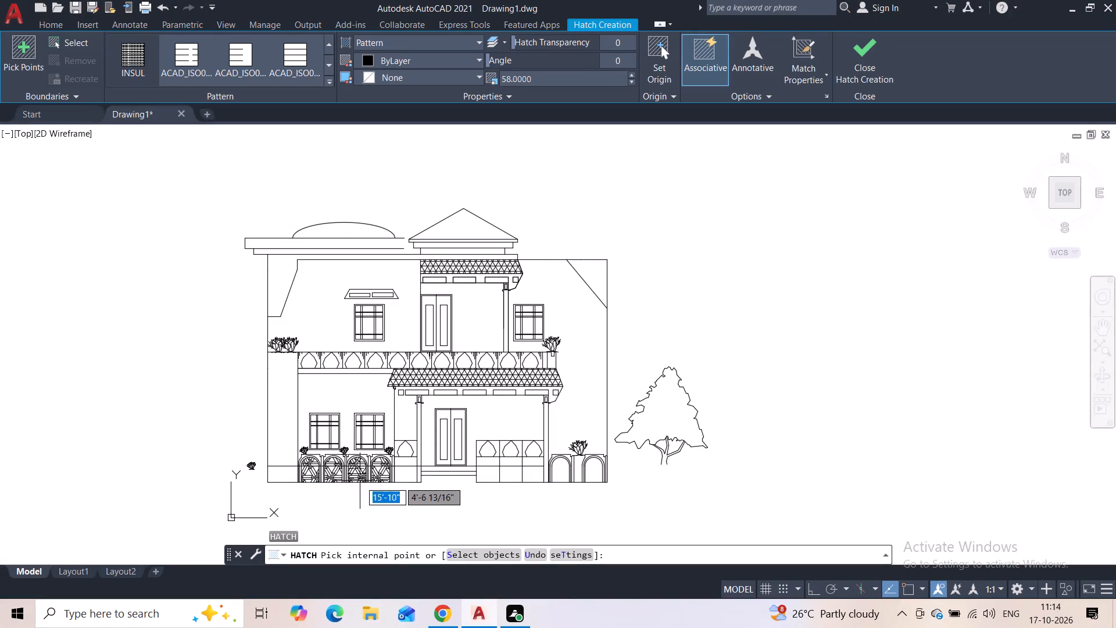
scroll(387, 501, "up", 2)
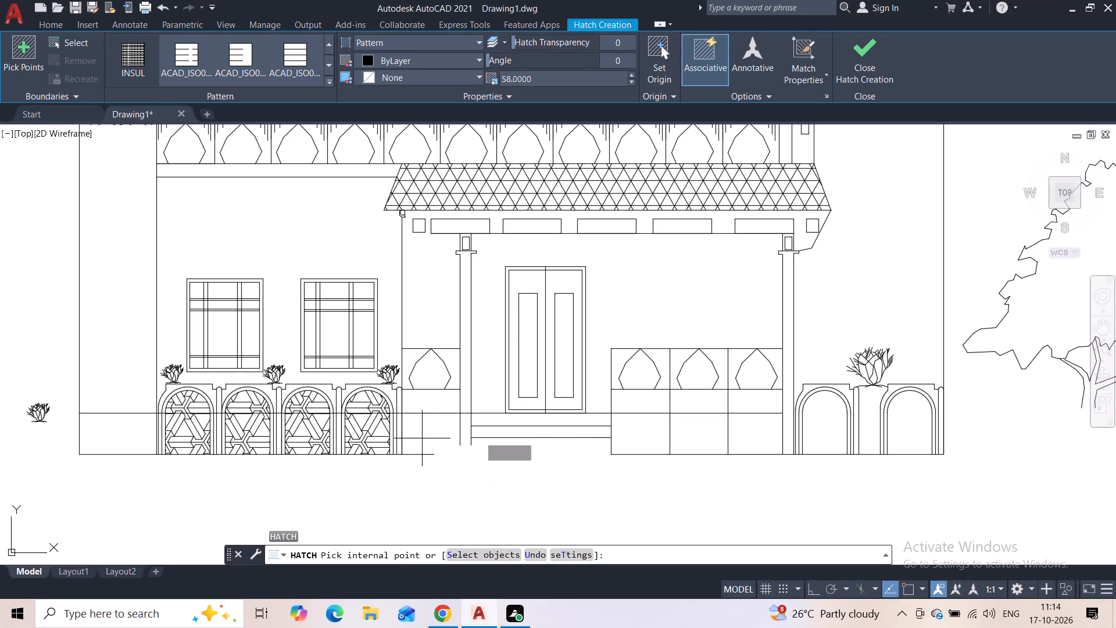
left_click(427, 434)
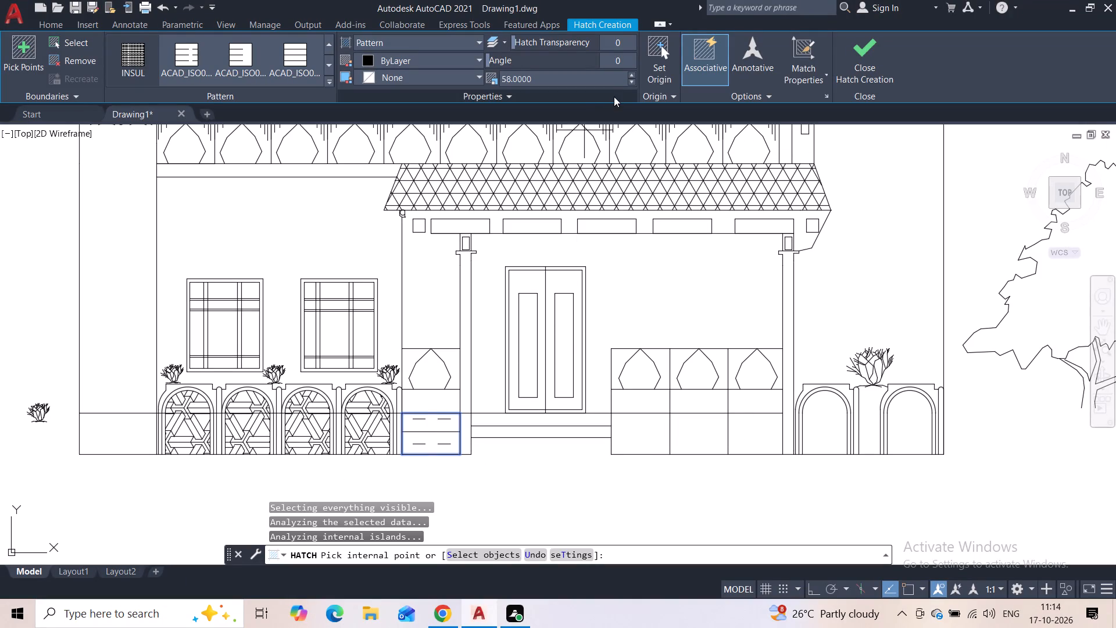
Set the base panel hatch's scale to 4.7 and finish the hatch.
left_click(633, 84)
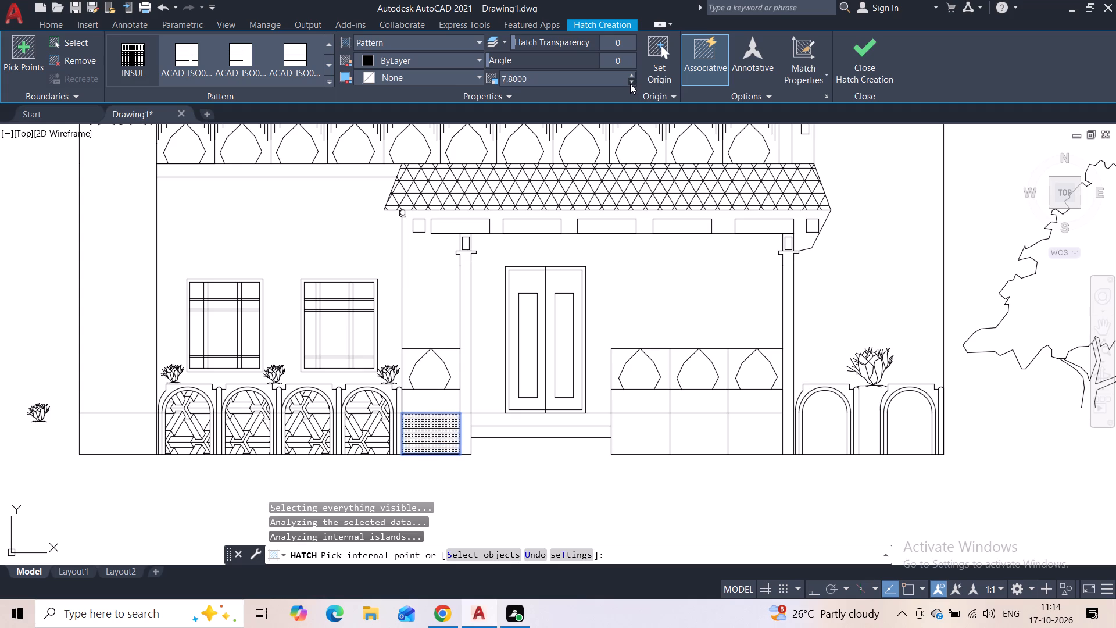
left_click(630, 84)
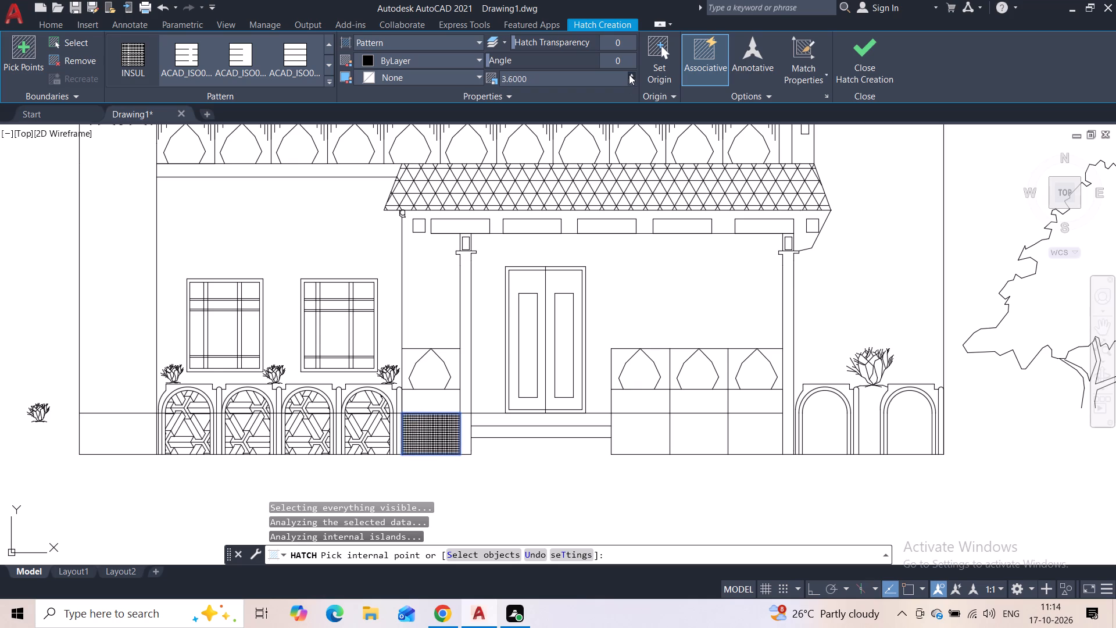
left_click(631, 74)
left_click(631, 74)
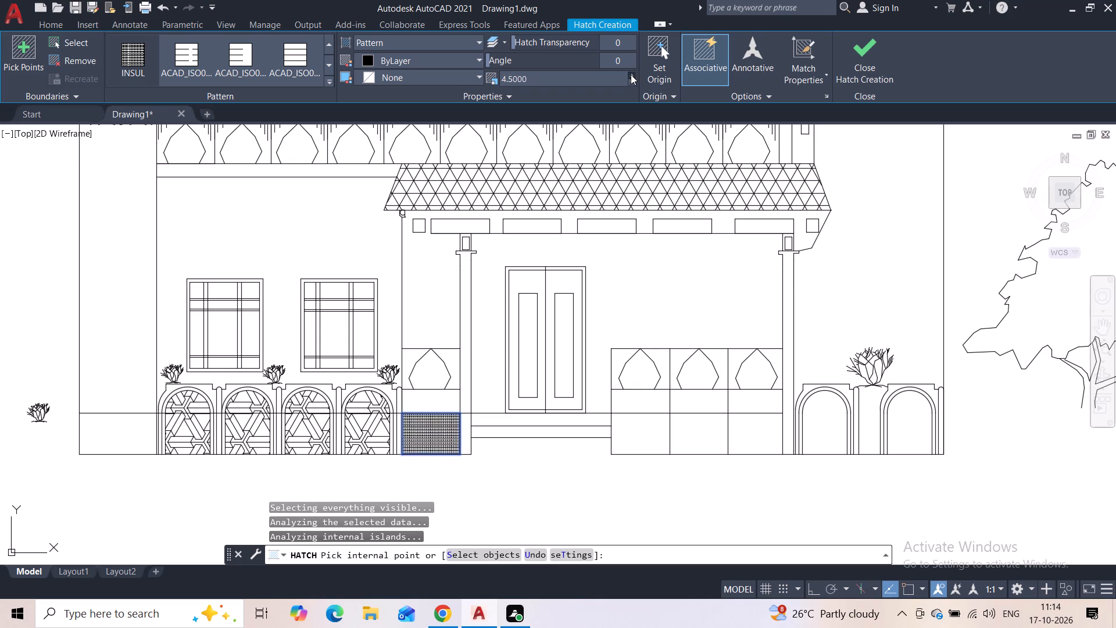
left_click(631, 74)
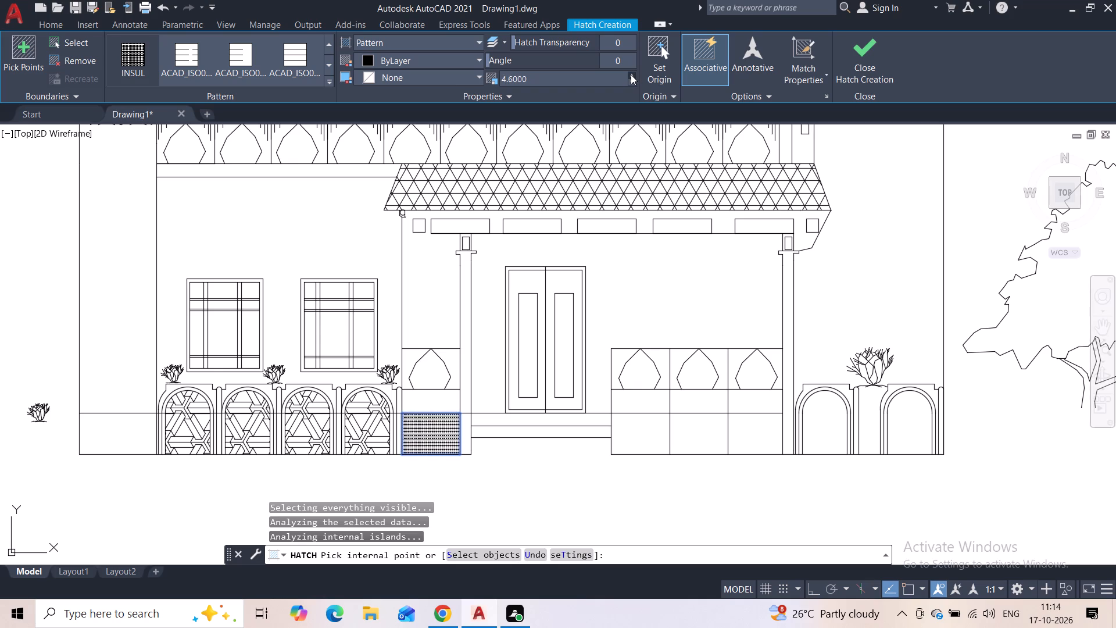
left_click(631, 74)
left_click(851, 56)
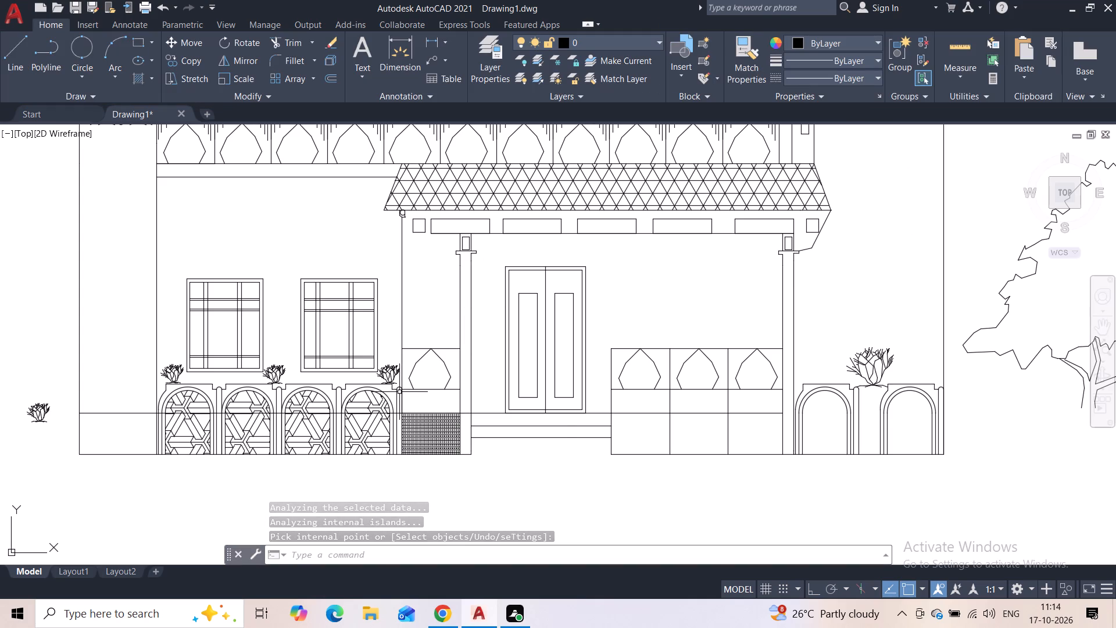
Hatch the three bottom base panels on the other side of the entrance steps with INSUL at scale 4.7.
key("h")
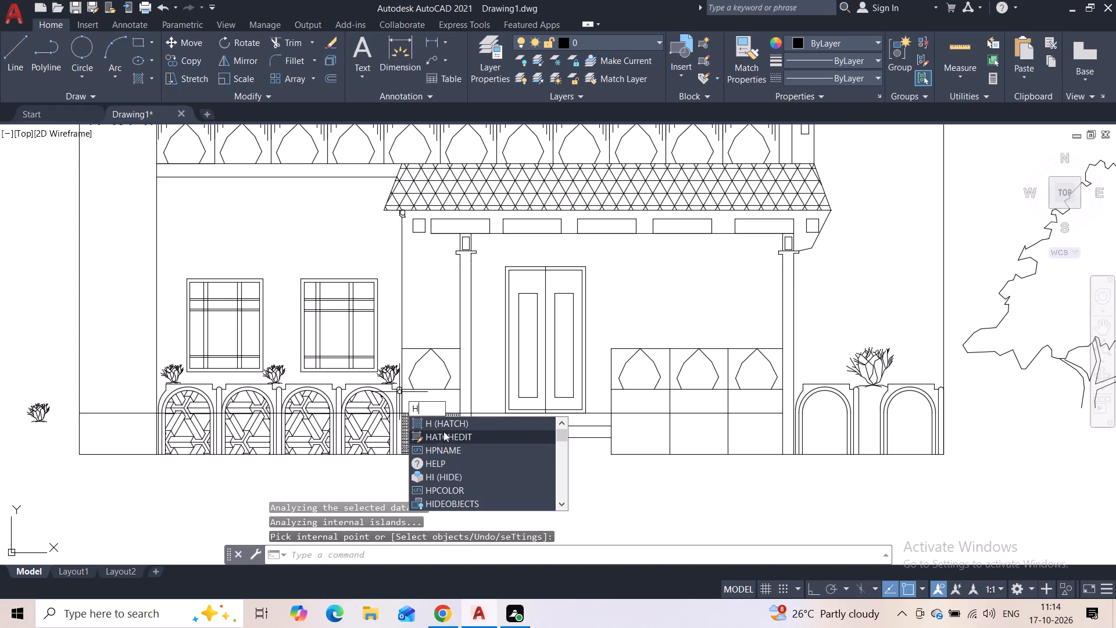
left_click(443, 429)
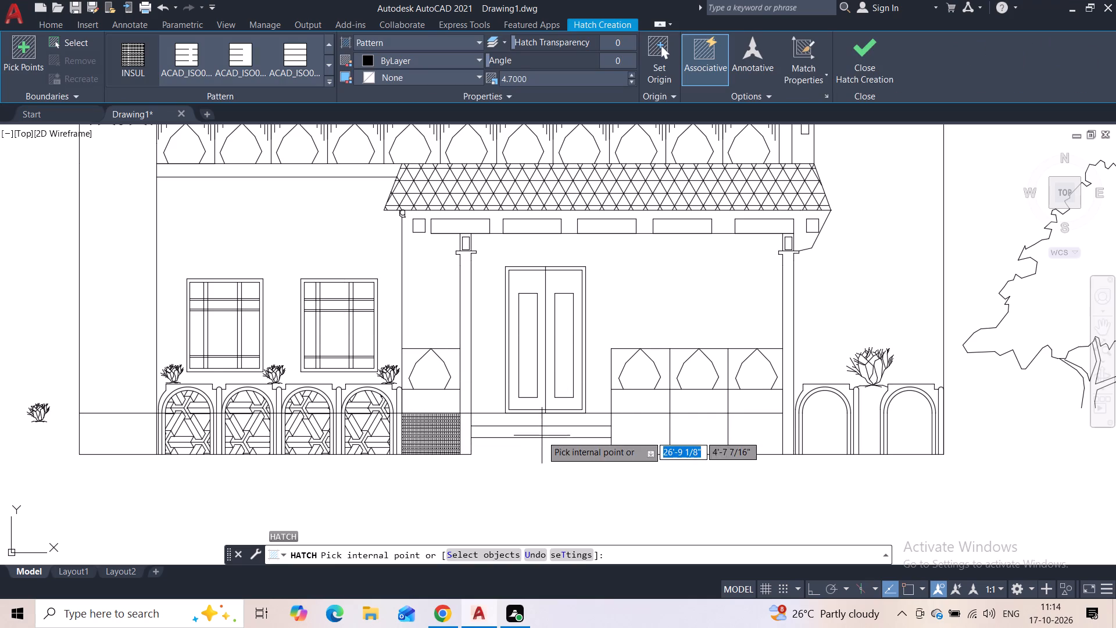
left_click(638, 439)
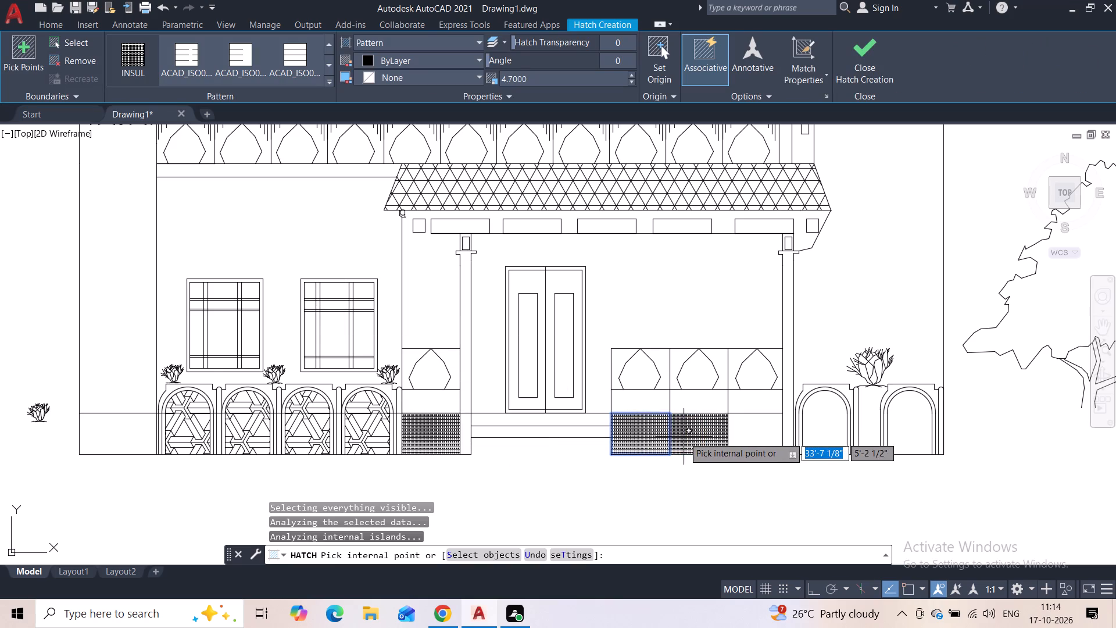
left_click(684, 437)
left_click(753, 431)
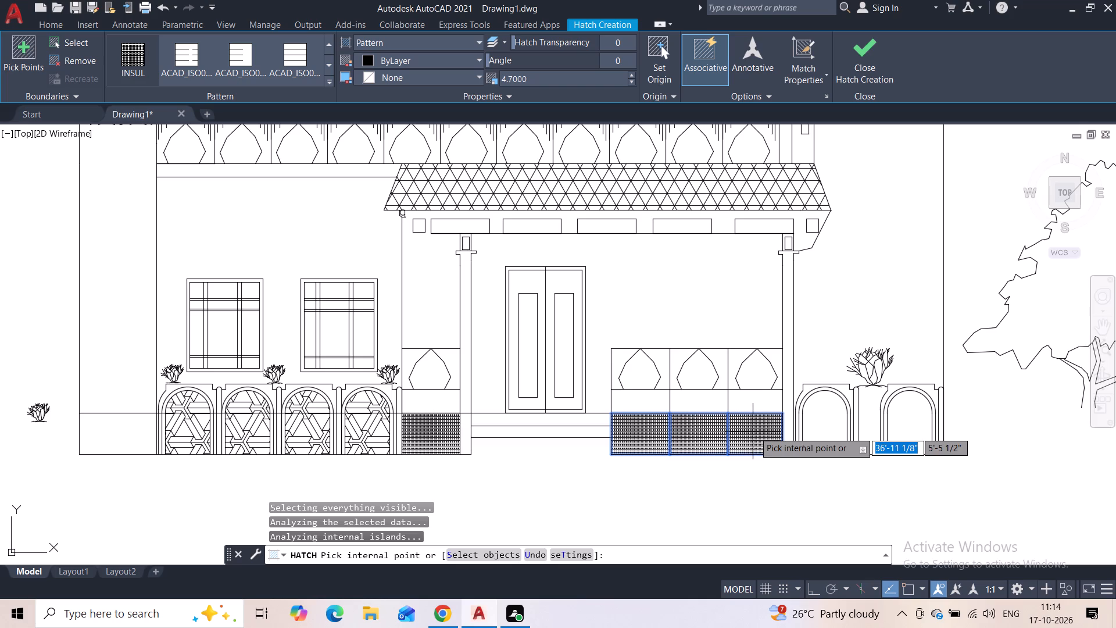
left_click(879, 80)
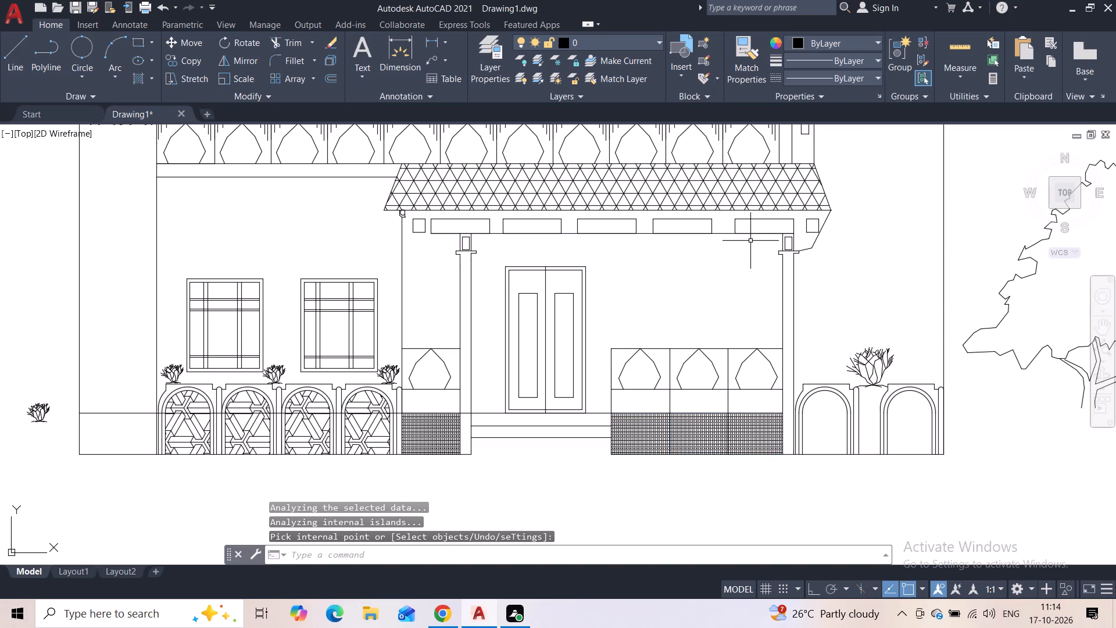
Hatch the tall leftmost ground-floor wall strip with the BRICK pattern at scale 29.
key("h")
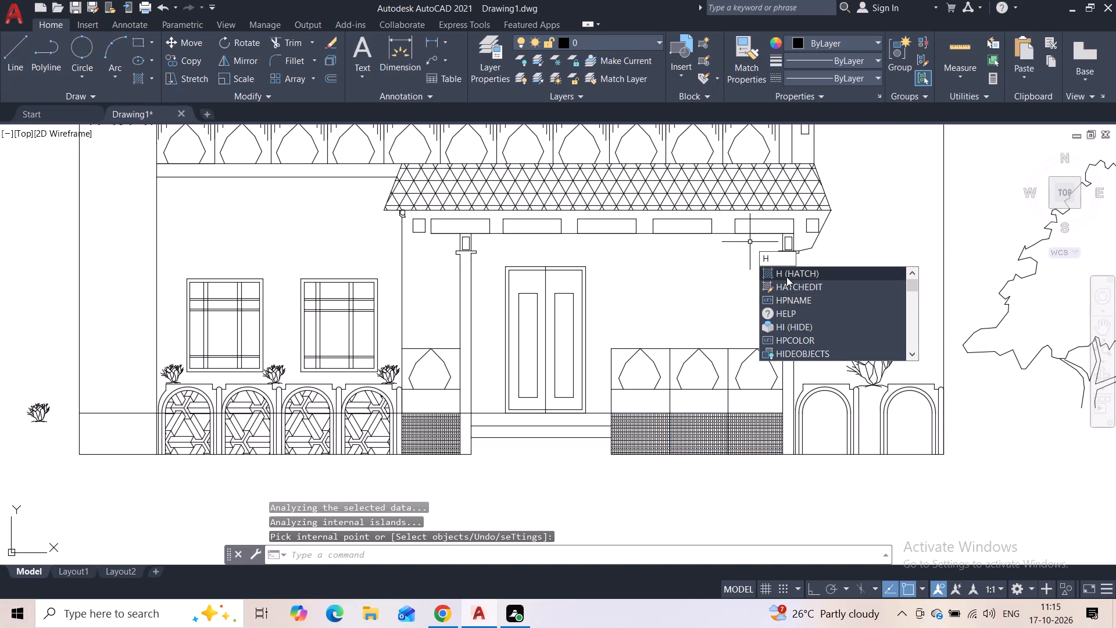
left_click(786, 277)
left_click(325, 82)
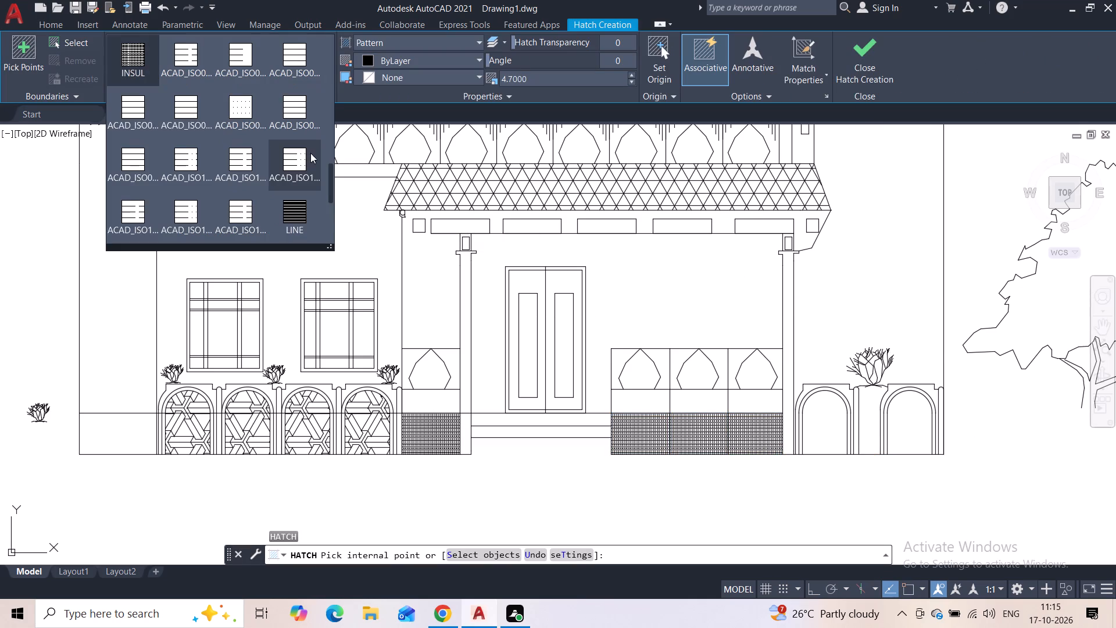
scroll(292, 150, "down", 6)
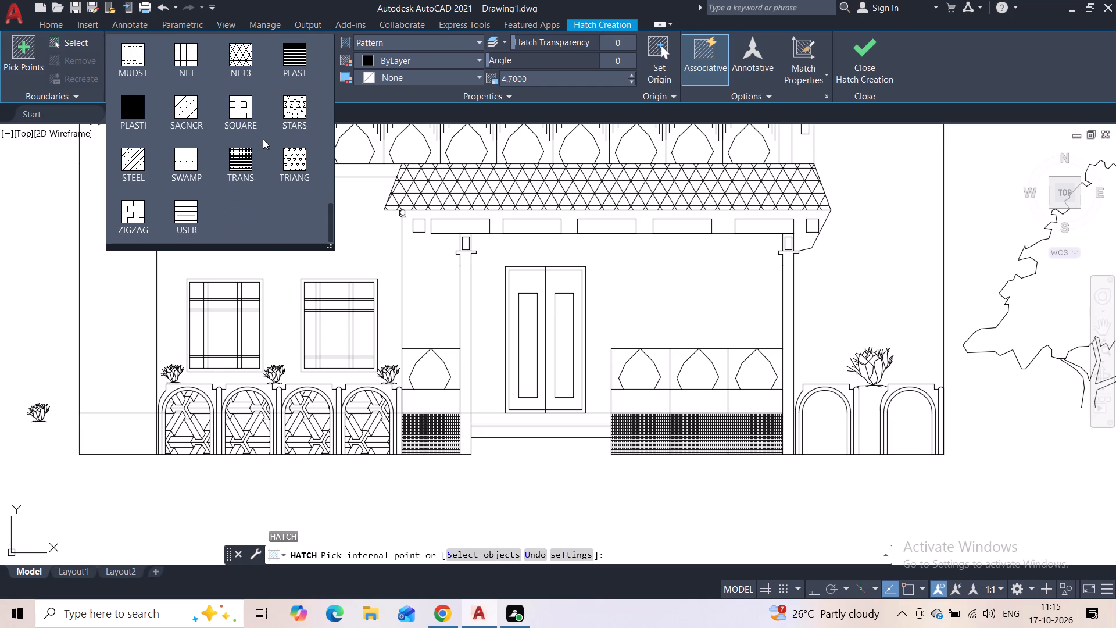
scroll(256, 141, "up", 8)
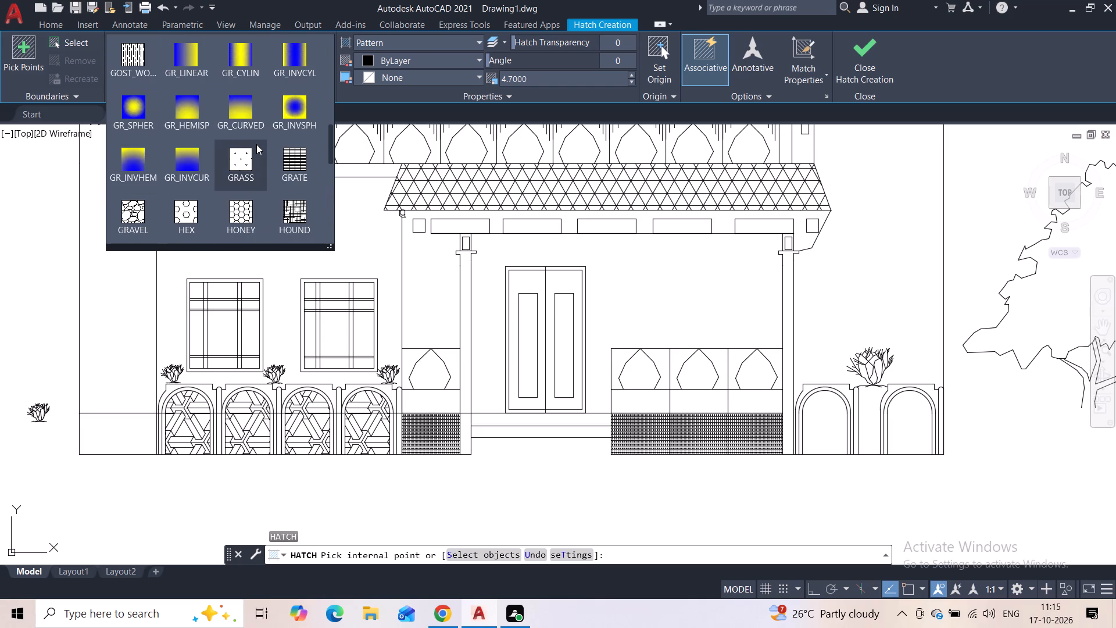
scroll(256, 144, "up", 3)
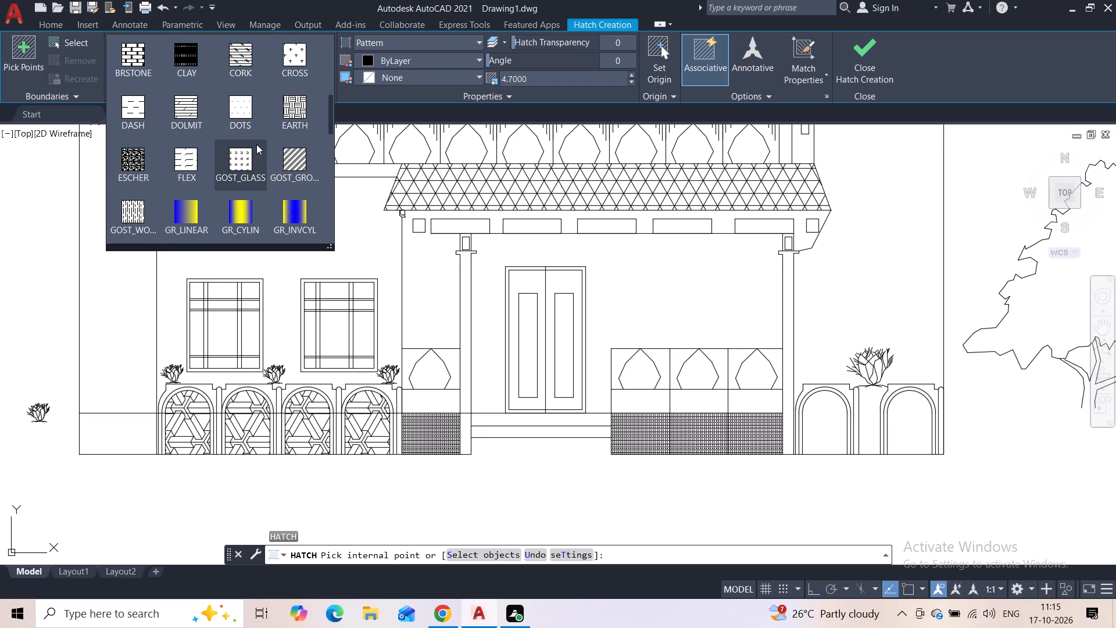
scroll(256, 145, "up", 1)
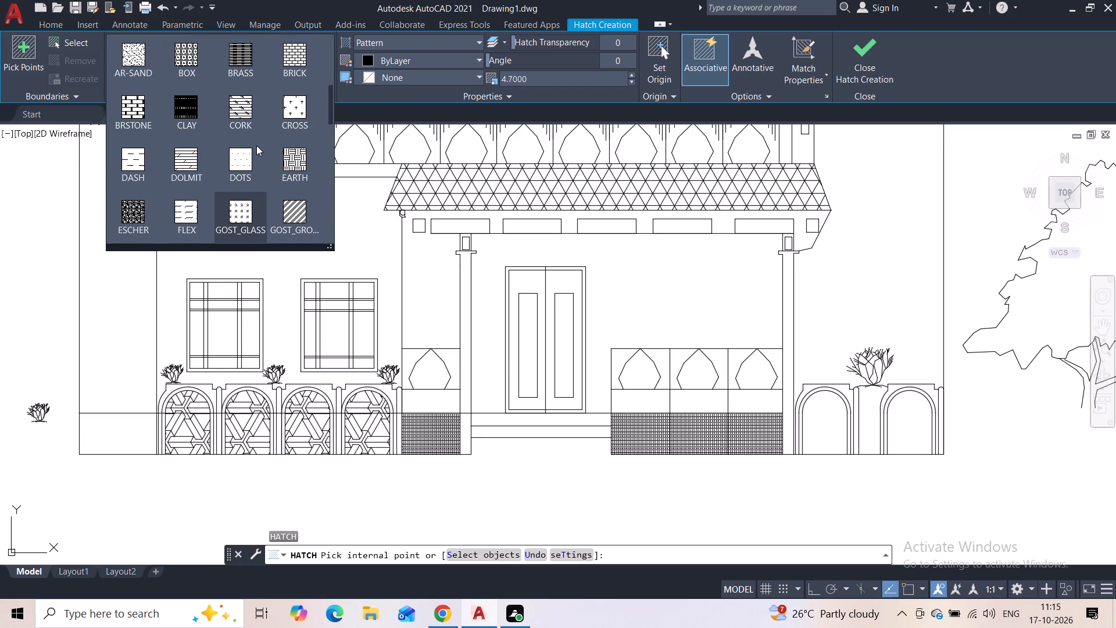
scroll(256, 145, "up", 1)
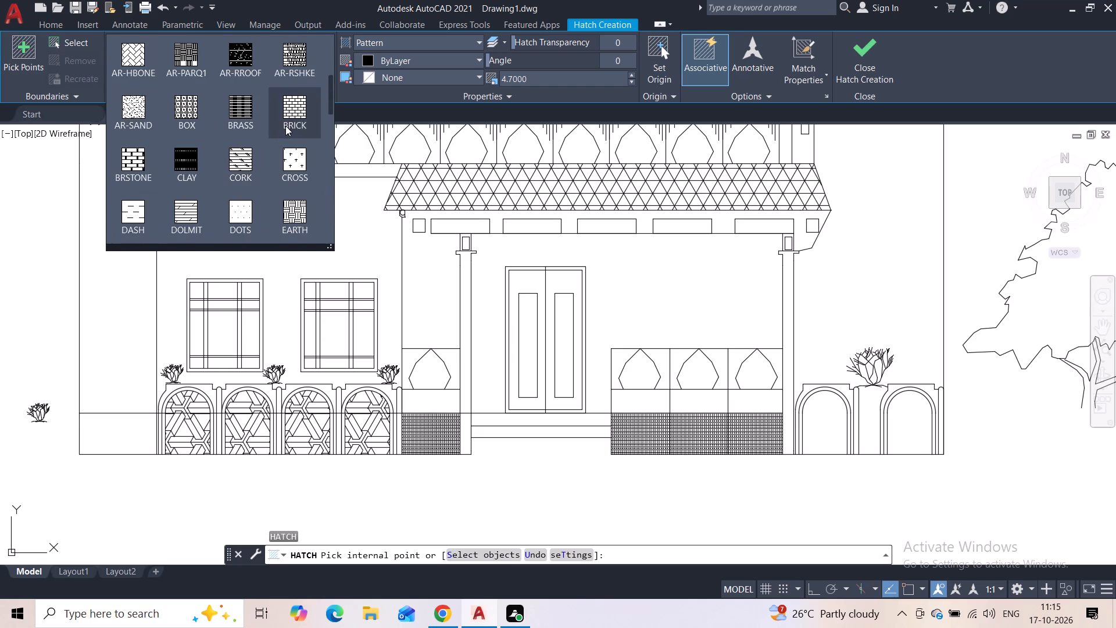
left_click(285, 126)
left_click(135, 265)
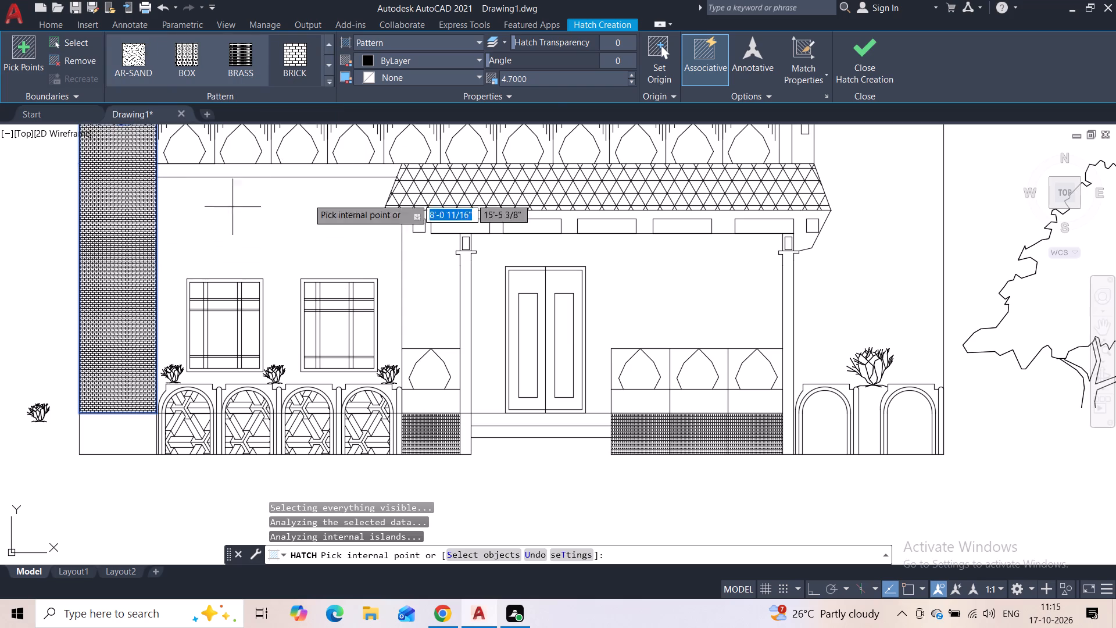
left_click(632, 77)
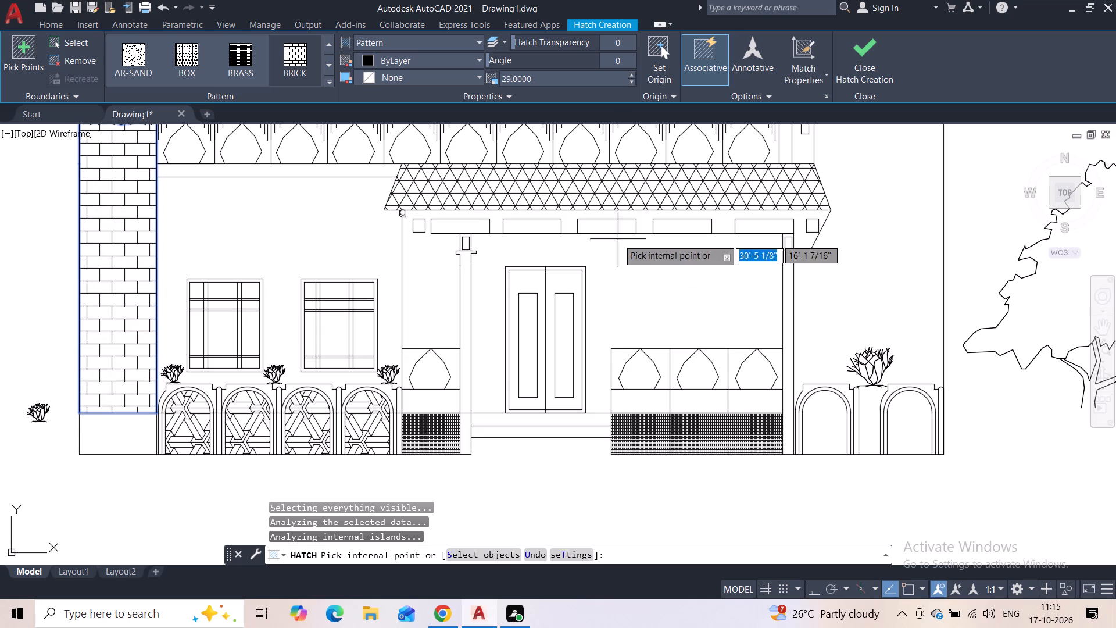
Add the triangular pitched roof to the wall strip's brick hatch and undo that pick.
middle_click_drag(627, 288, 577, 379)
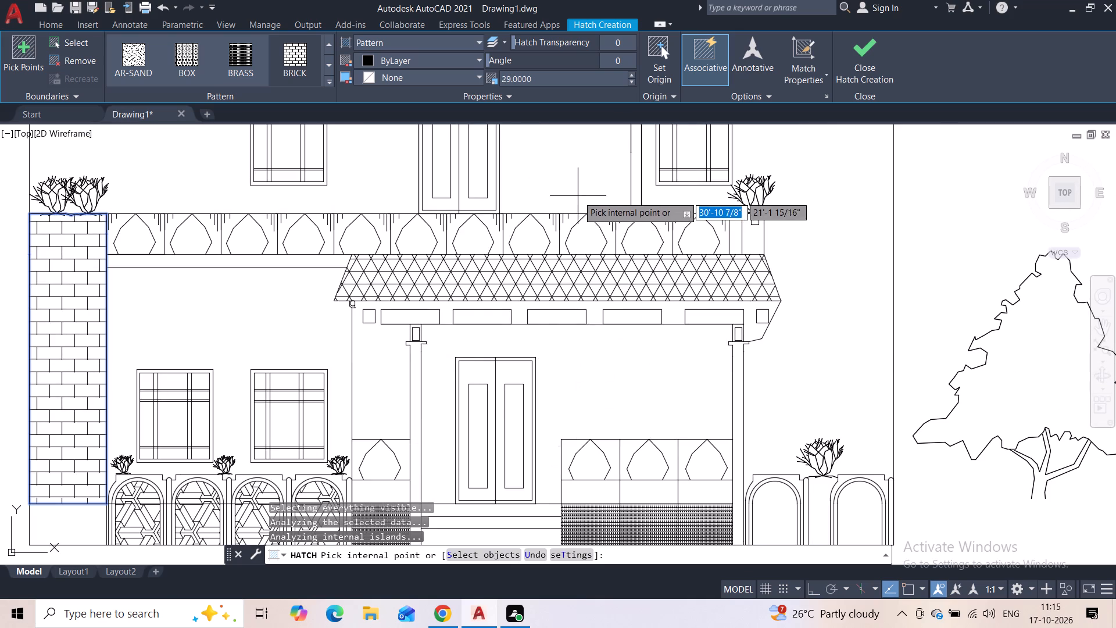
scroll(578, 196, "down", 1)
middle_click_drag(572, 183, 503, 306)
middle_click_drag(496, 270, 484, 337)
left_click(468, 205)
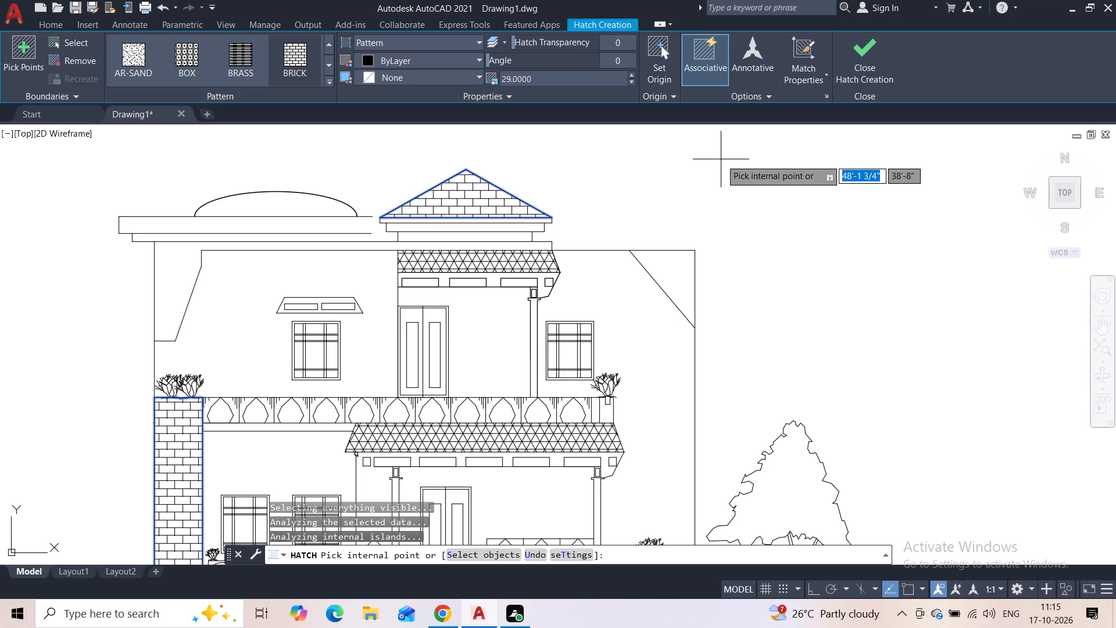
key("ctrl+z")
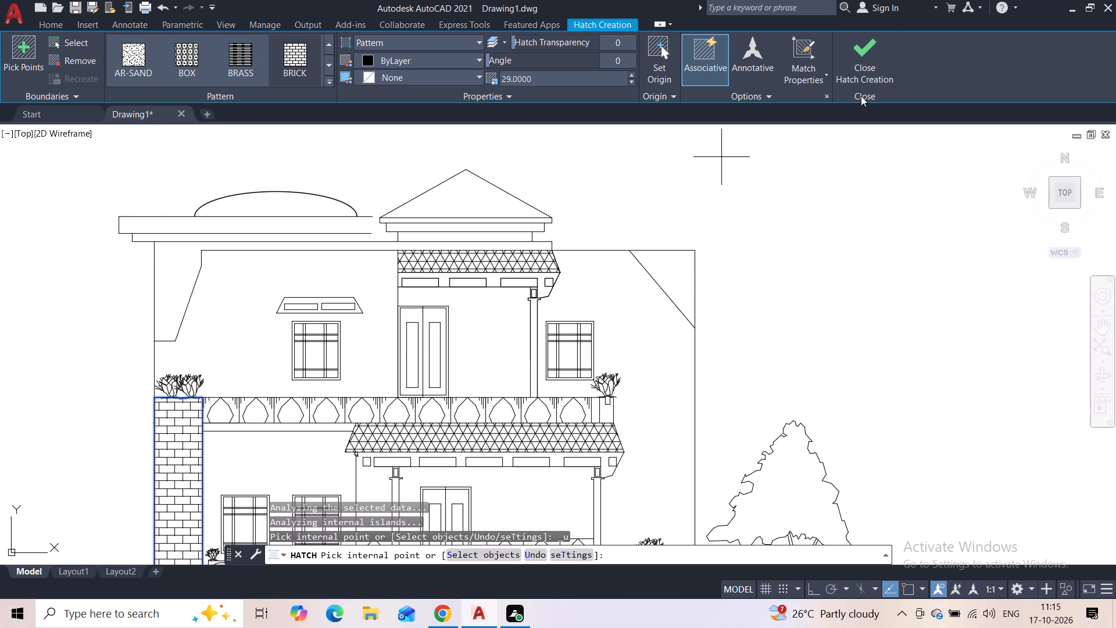
Finish the brick hatch on the leftmost wall strip.
left_click(875, 72)
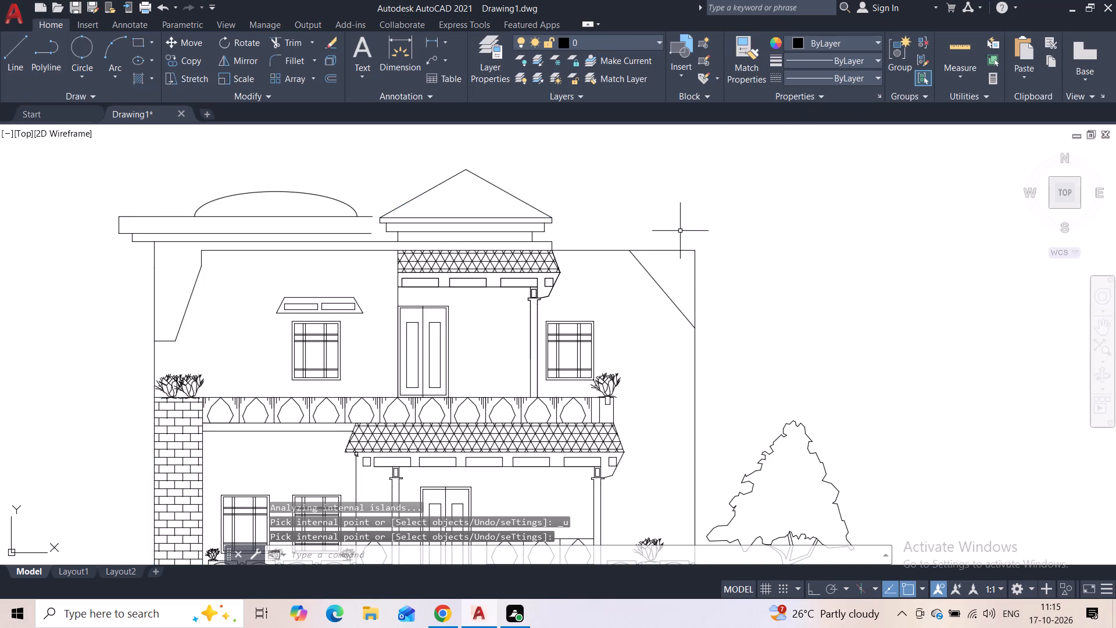
Hatch the triangular pitched roof and the triangle at the wall's upper corner with BRICK at angle 16 and scale 13.
key("h")
left_click(714, 266)
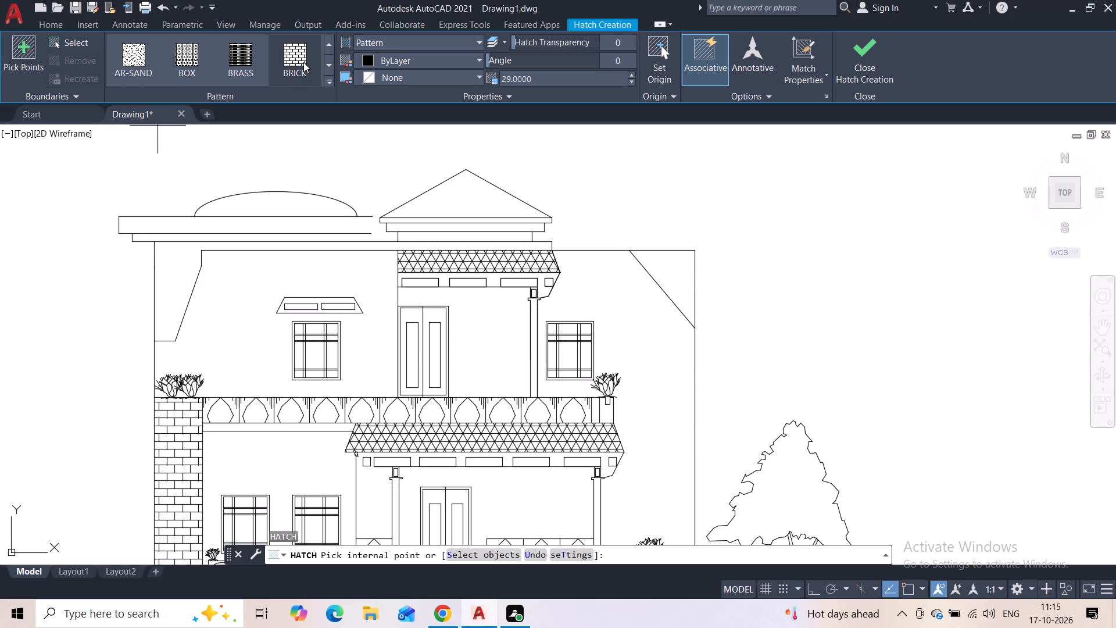
left_click(449, 191)
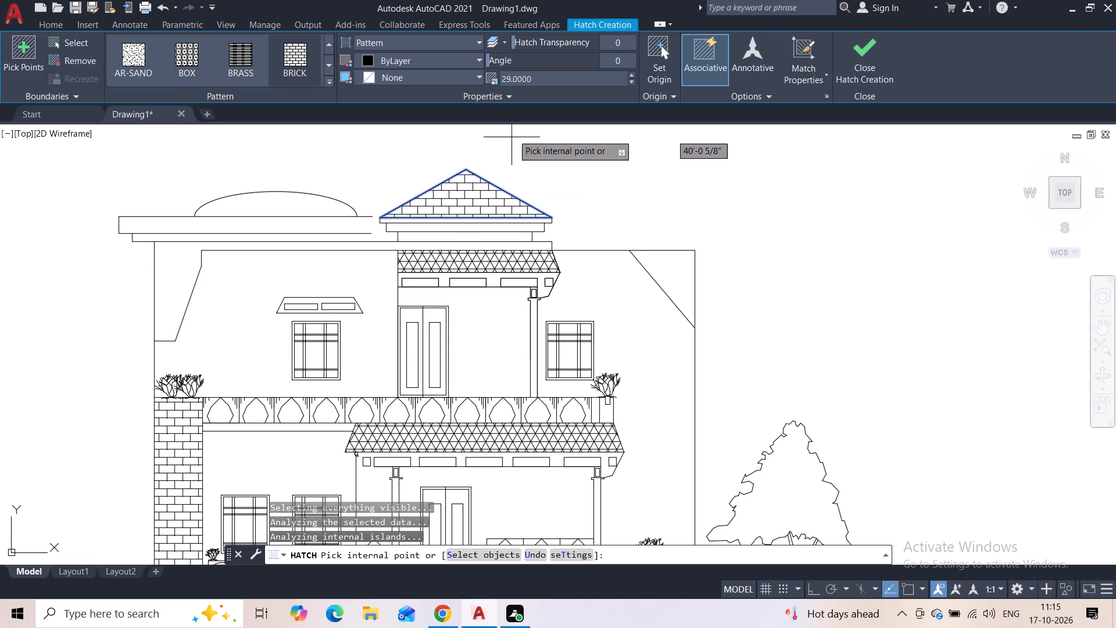
left_click_drag(490, 63, 501, 63)
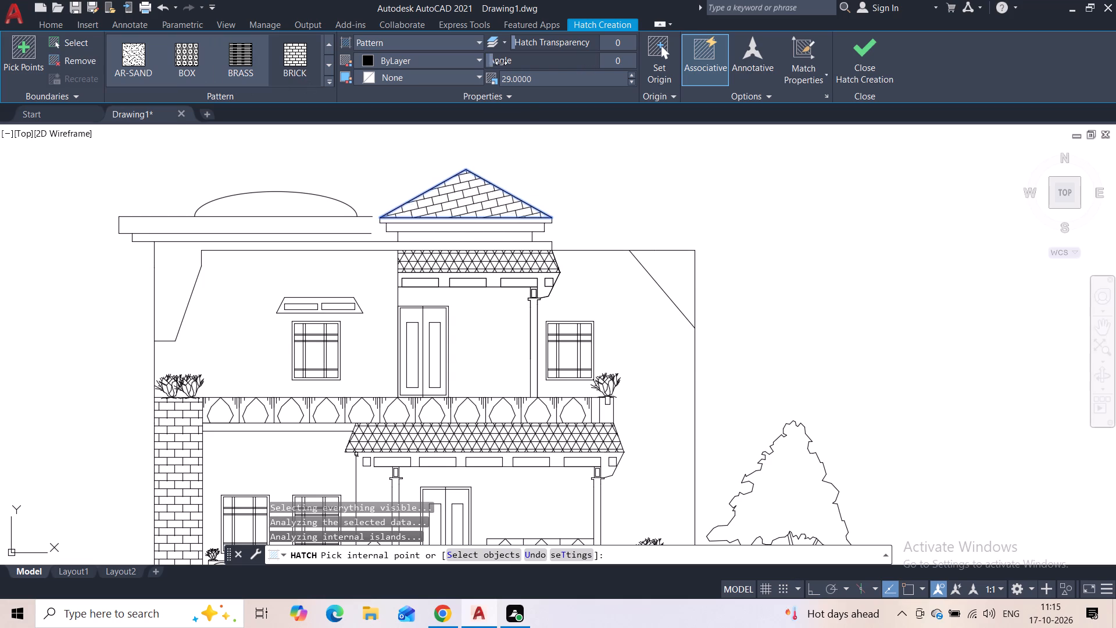
left_click_drag(501, 63, 502, 63)
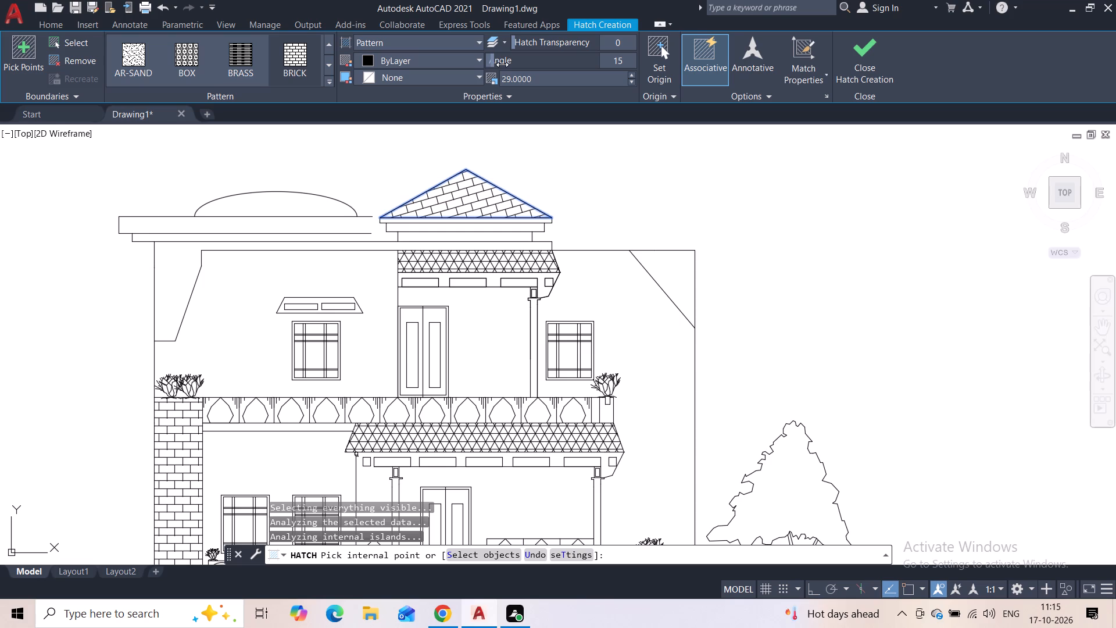
left_click(631, 83)
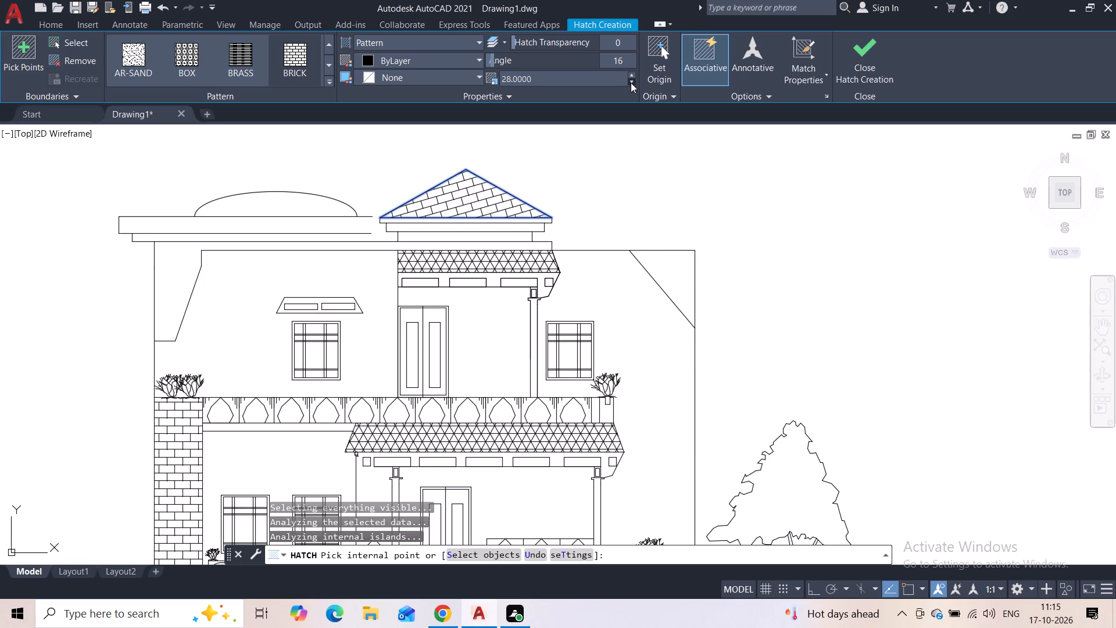
left_click(631, 83)
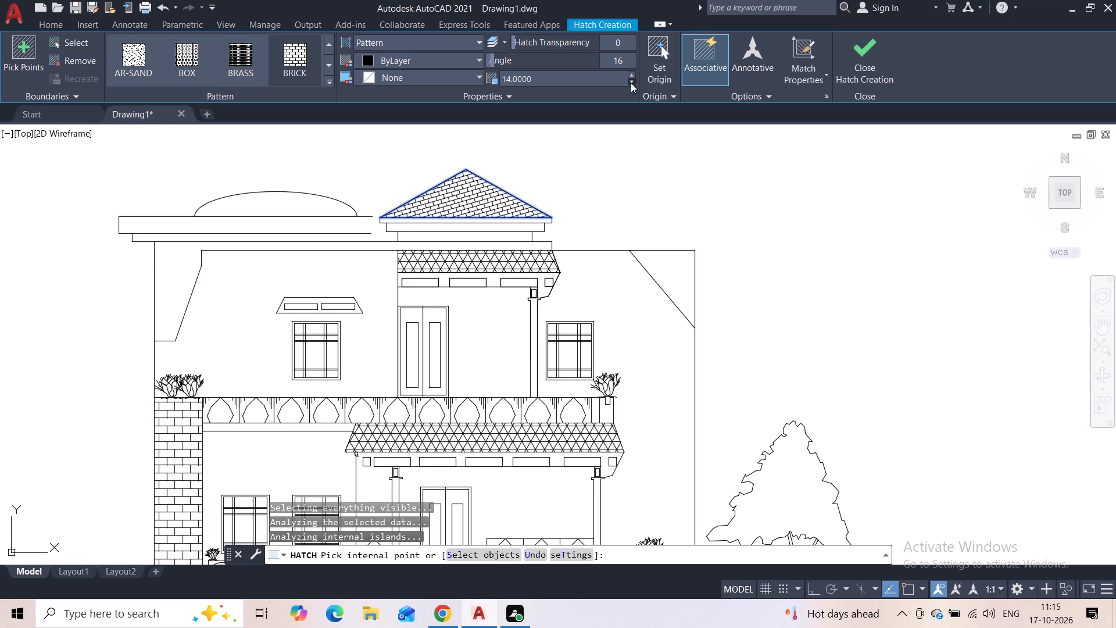
left_click(631, 83)
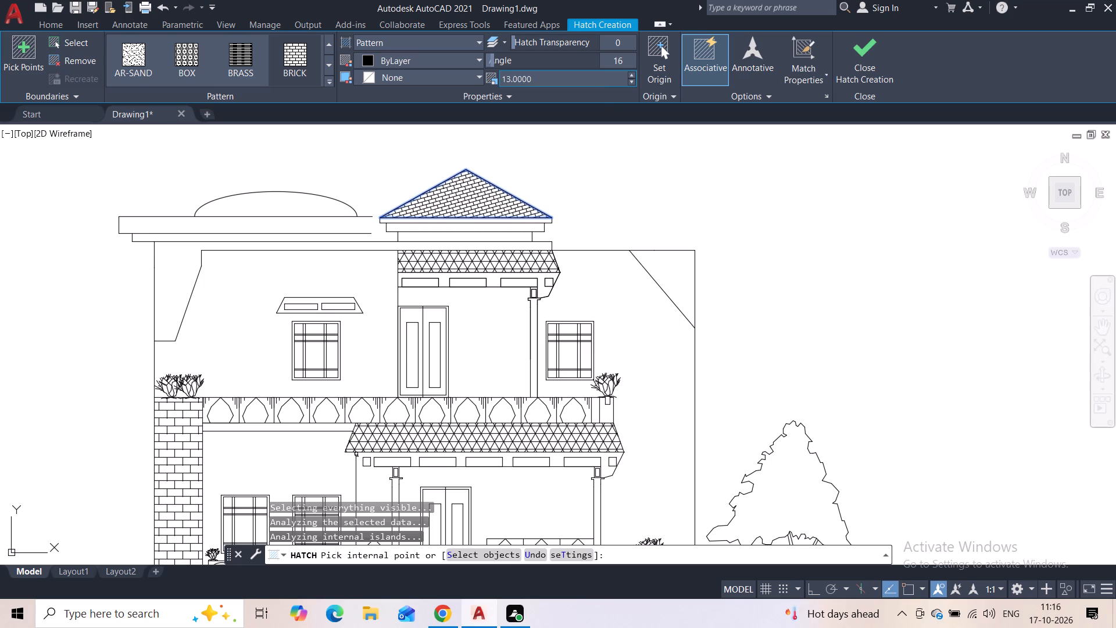
left_click(667, 264)
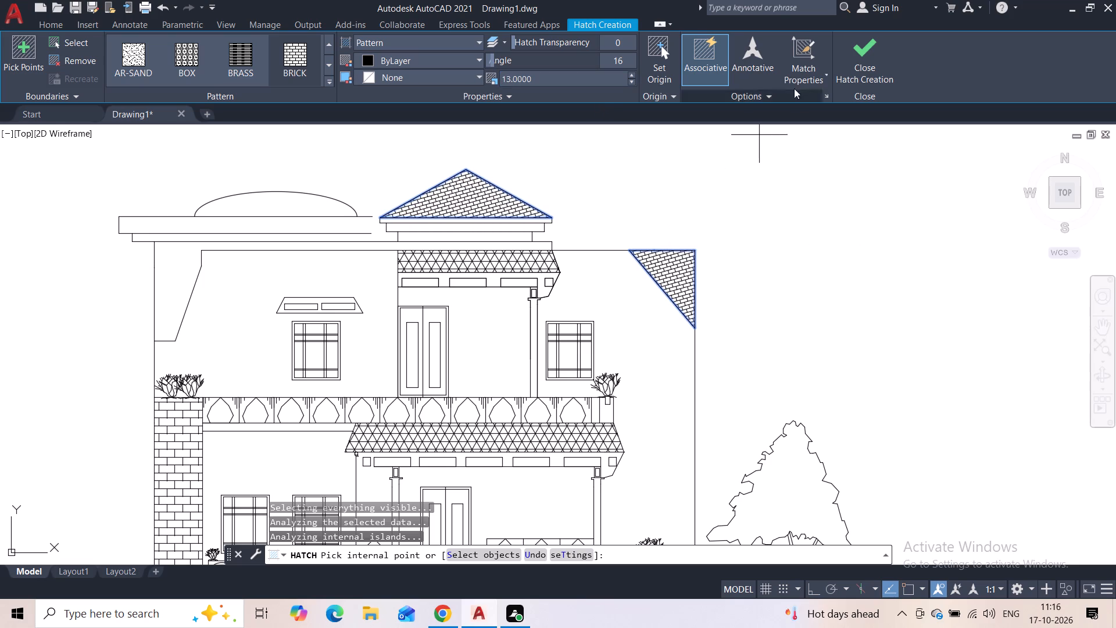
left_click(843, 55)
Hatch the four narrow panels directly above the hatched base panels beside the entrance with the EARTH pattern.
scroll(768, 226, "down", 2)
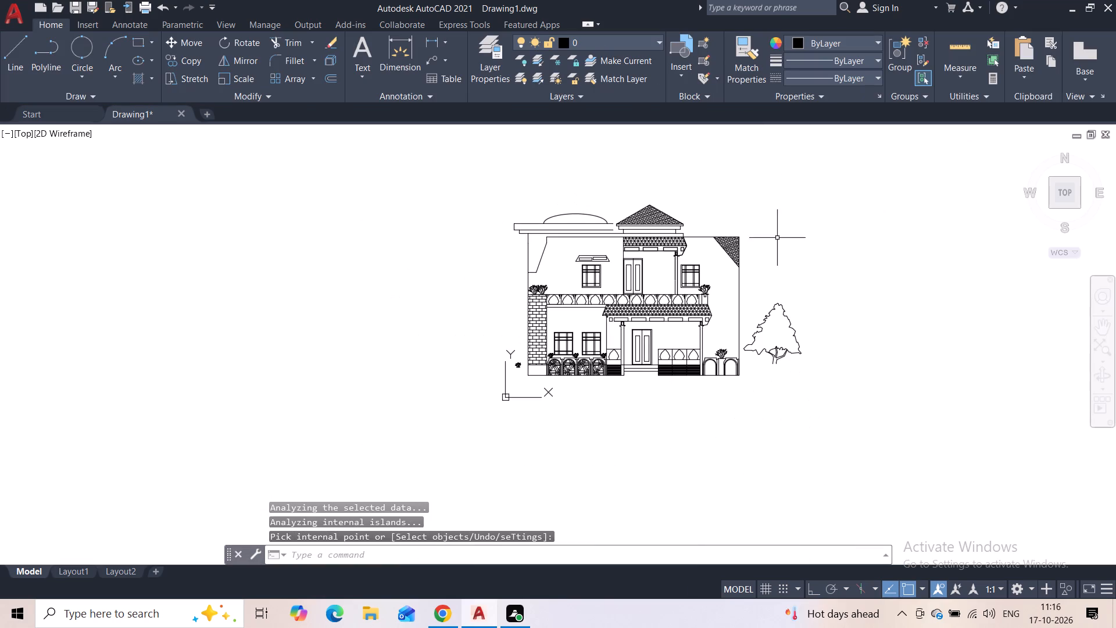
scroll(778, 239, "up", 1)
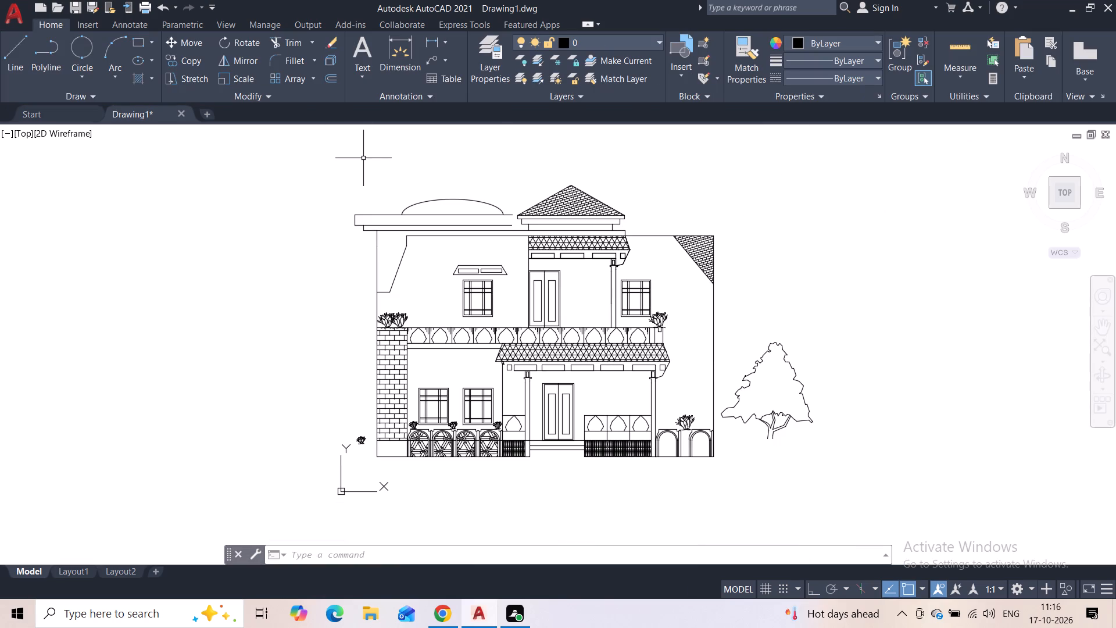
key("h")
left_click(389, 191)
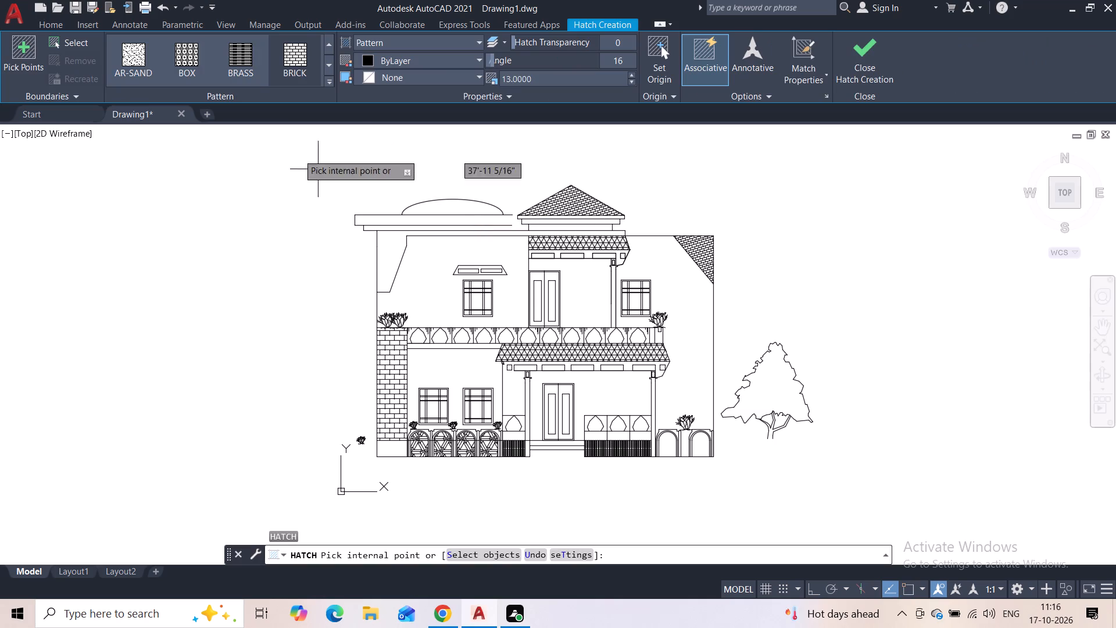
left_click(328, 83)
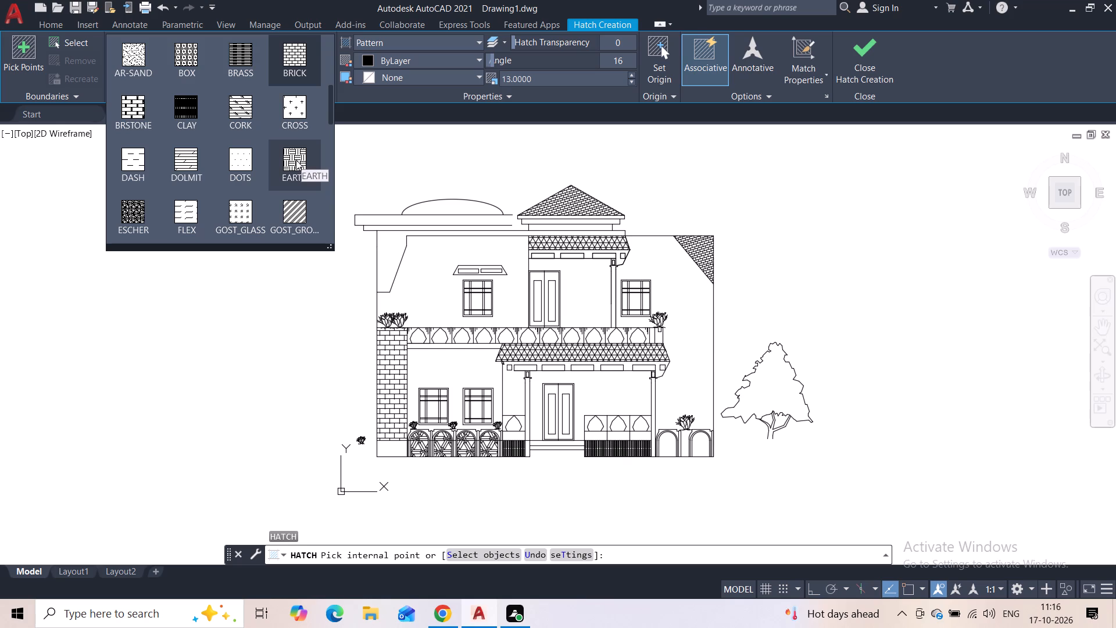
left_click(296, 160)
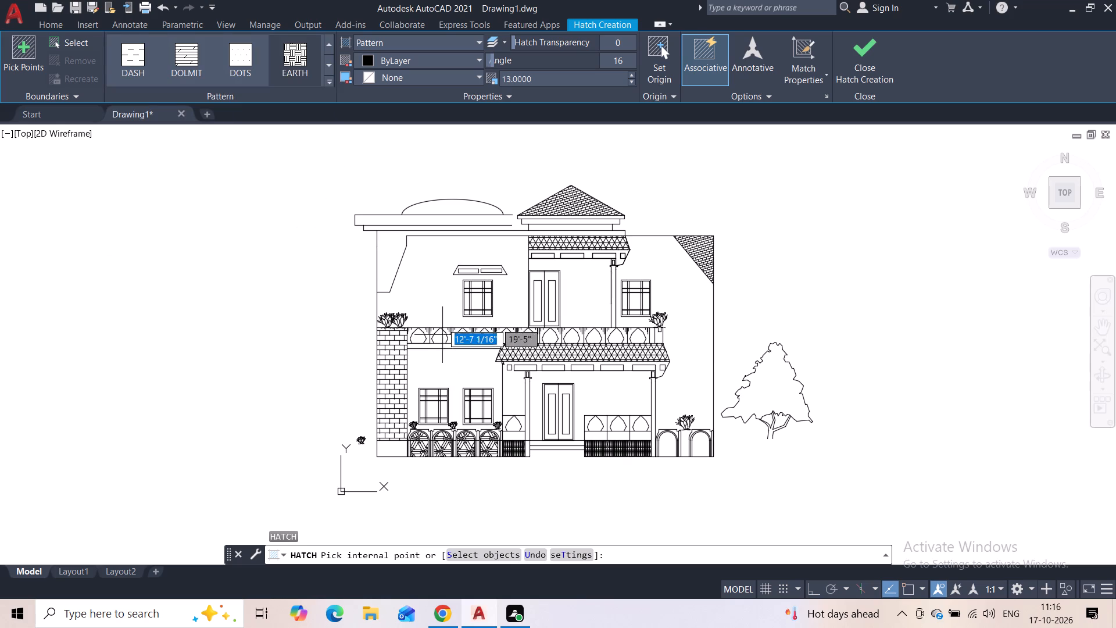
scroll(435, 312, "up", 4)
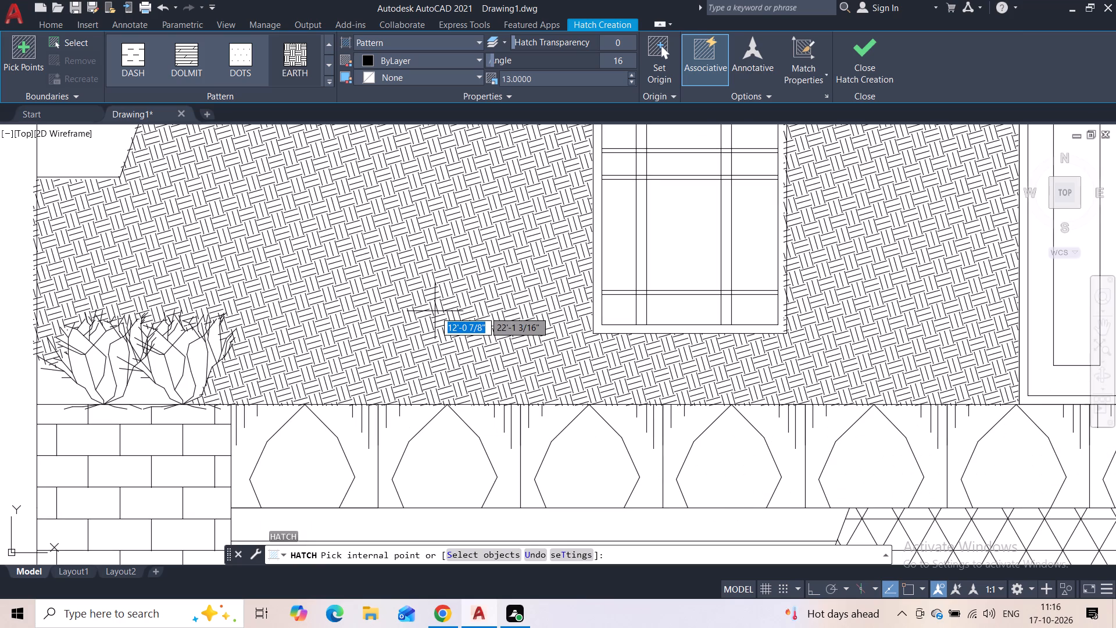
scroll(435, 311, "down", 4)
scroll(503, 437, "up", 2)
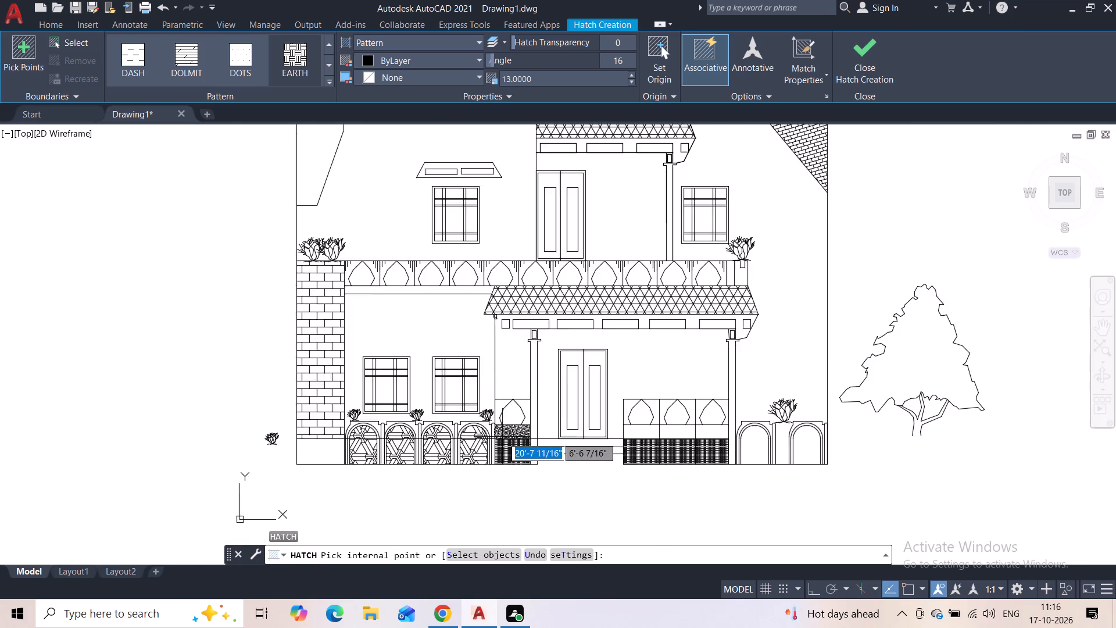
scroll(502, 437, "up", 4)
left_click(503, 405)
scroll(556, 409, "down", 2)
middle_click_drag(553, 406, 534, 402)
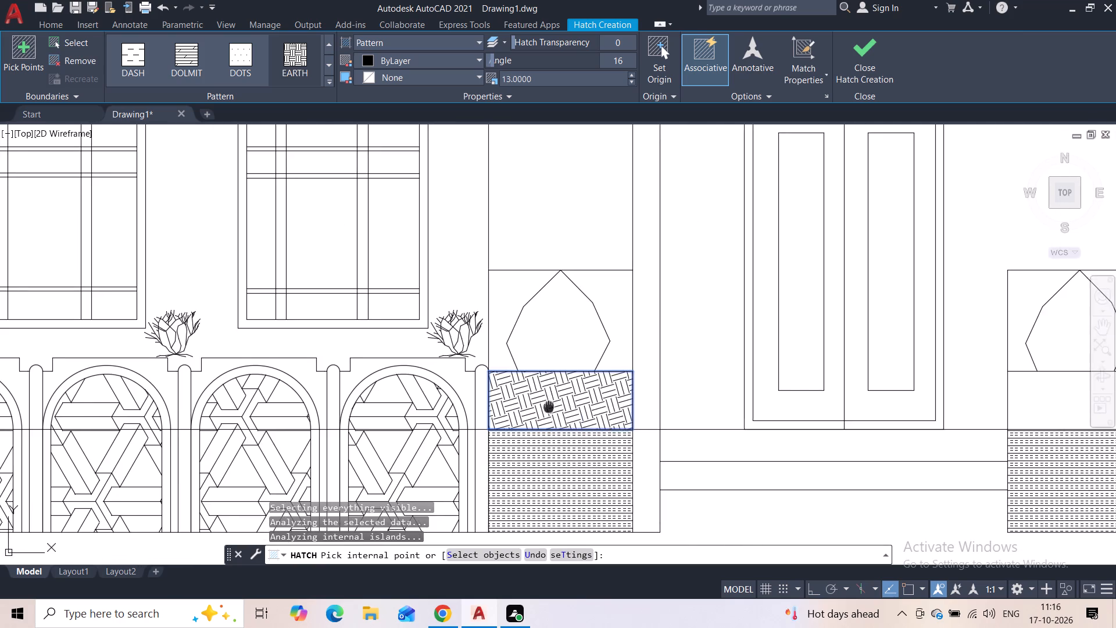
middle_click_drag(534, 402, 103, 199)
left_click(631, 213)
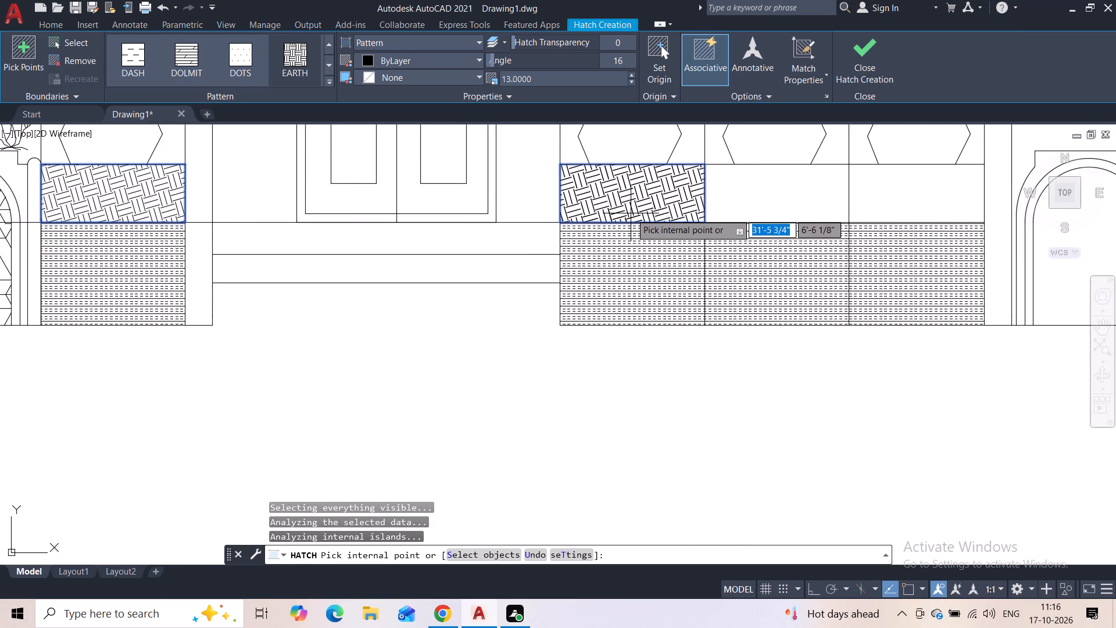
left_click(735, 195)
left_click(871, 202)
Add the thin band beneath the arched balcony railing to the EARTH hatch and finish the hatch.
scroll(766, 263, "down", 3)
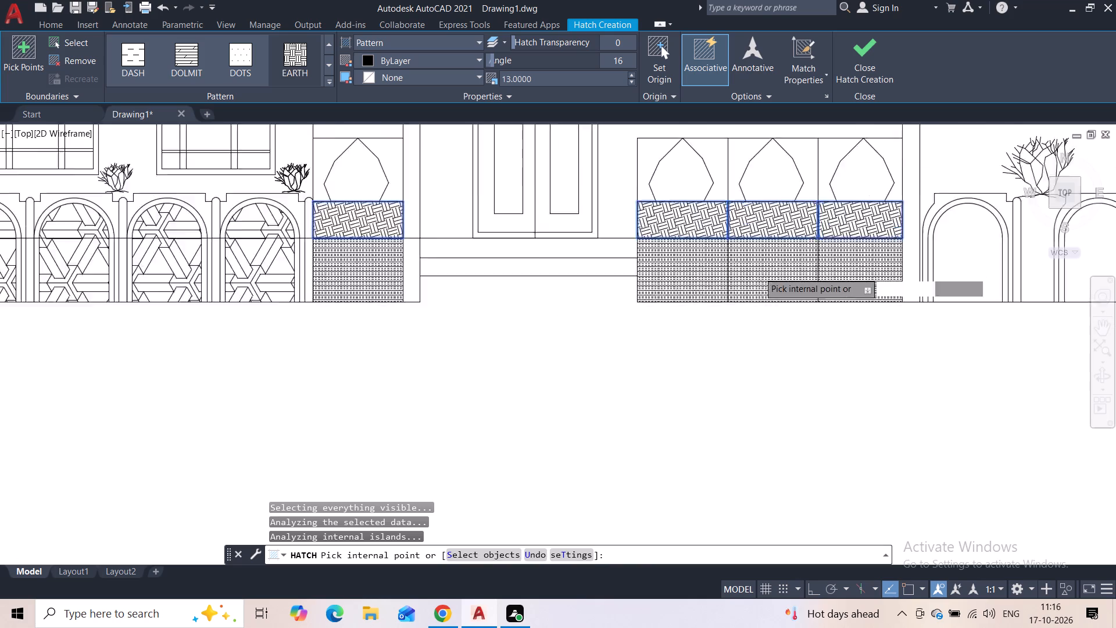
scroll(758, 274, "down", 1)
middle_click_drag(758, 304, 739, 379)
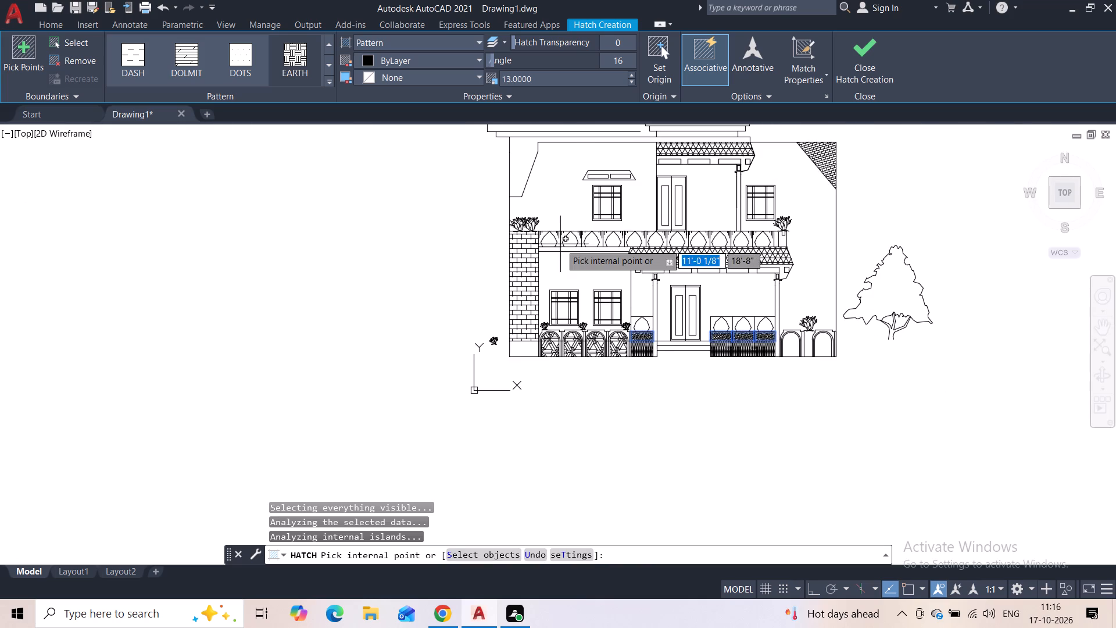
scroll(560, 244, "up", 3)
left_click(557, 267)
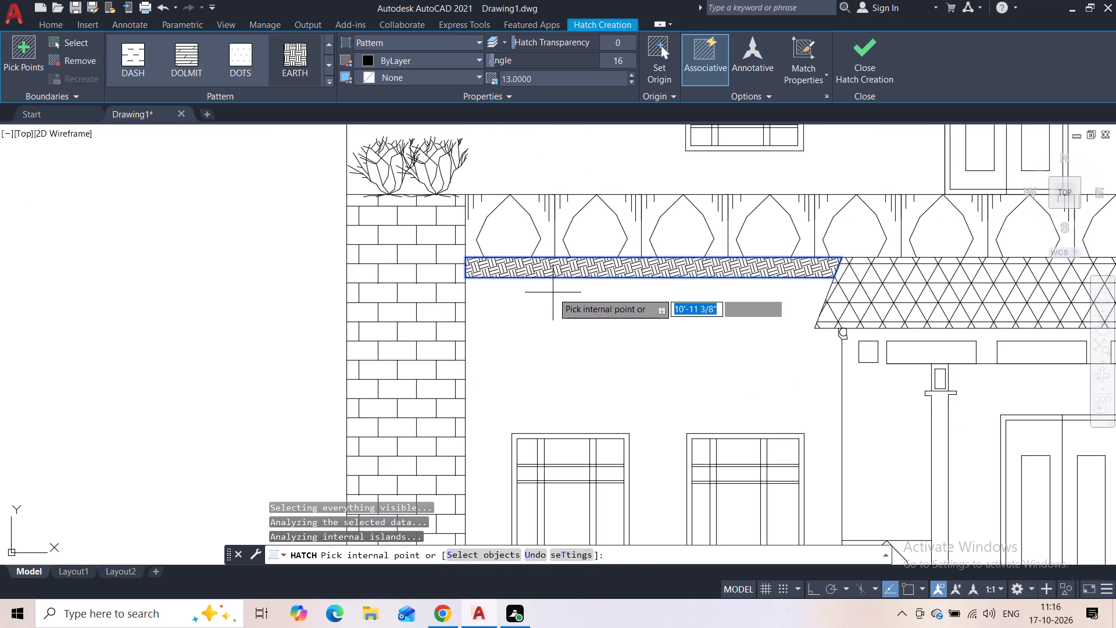
left_click(870, 67)
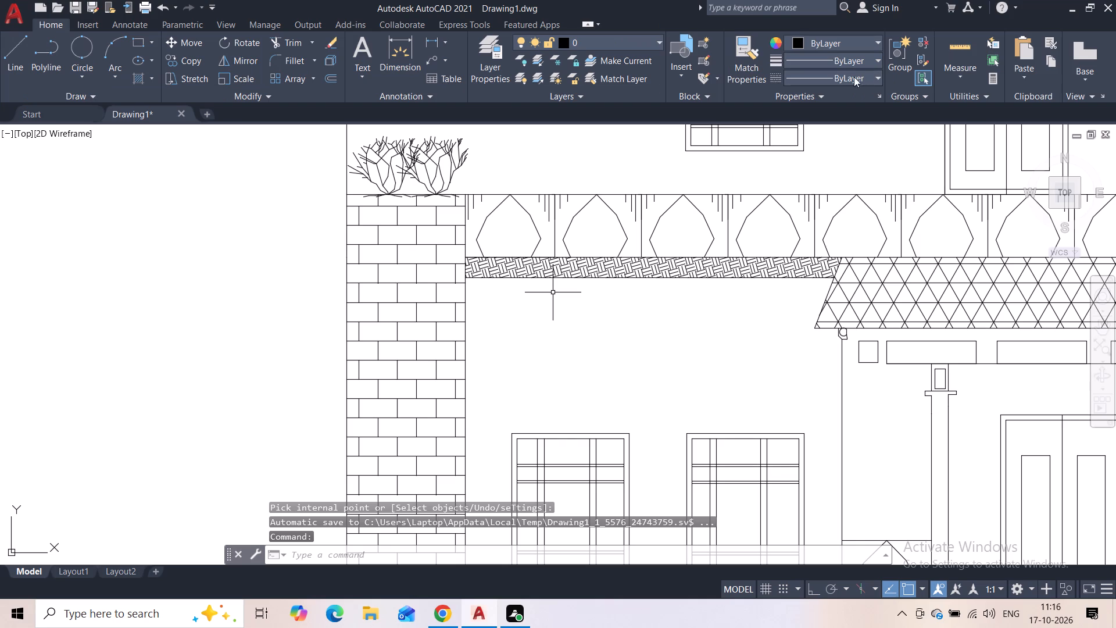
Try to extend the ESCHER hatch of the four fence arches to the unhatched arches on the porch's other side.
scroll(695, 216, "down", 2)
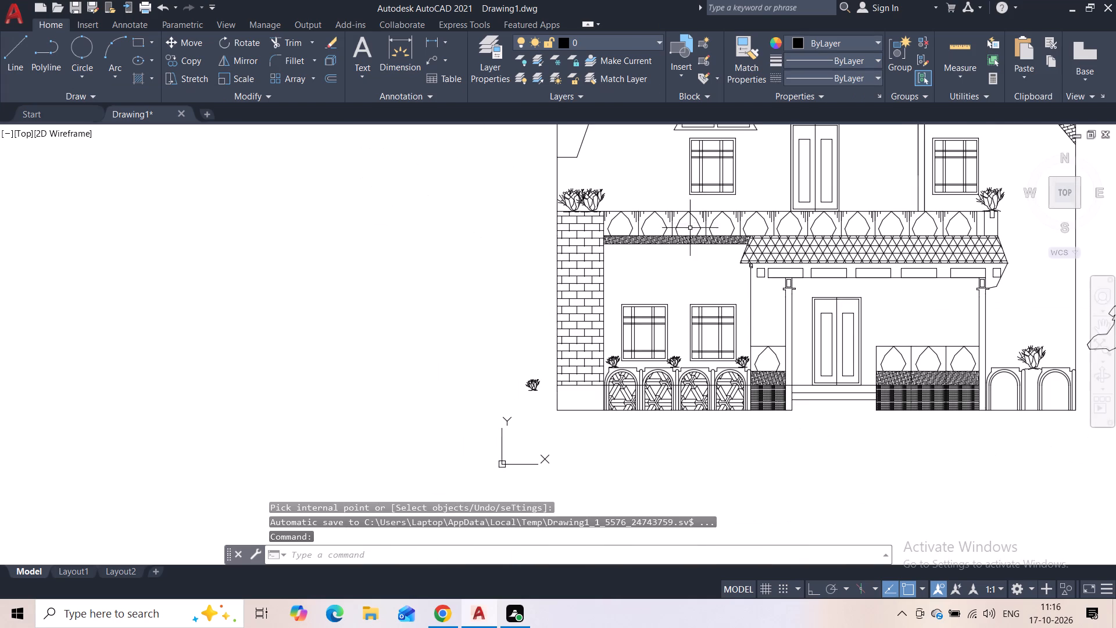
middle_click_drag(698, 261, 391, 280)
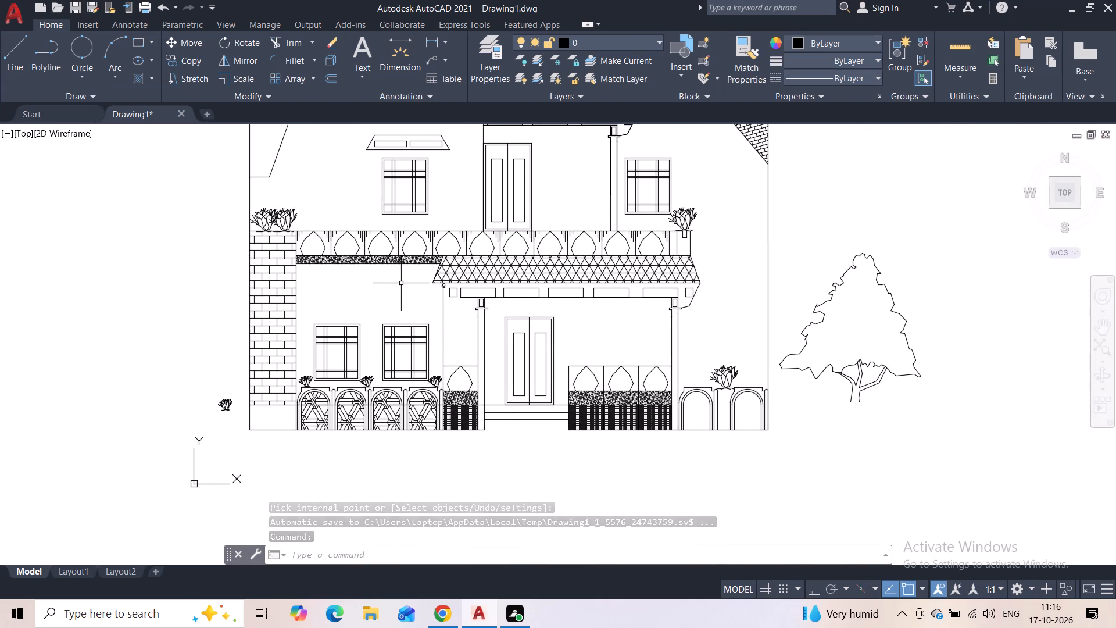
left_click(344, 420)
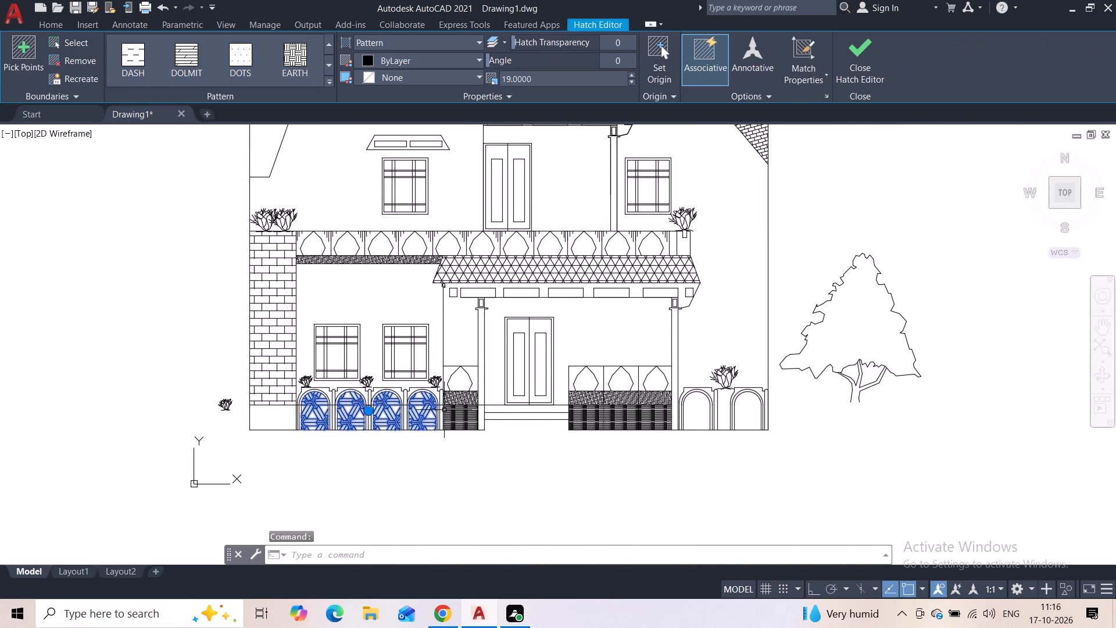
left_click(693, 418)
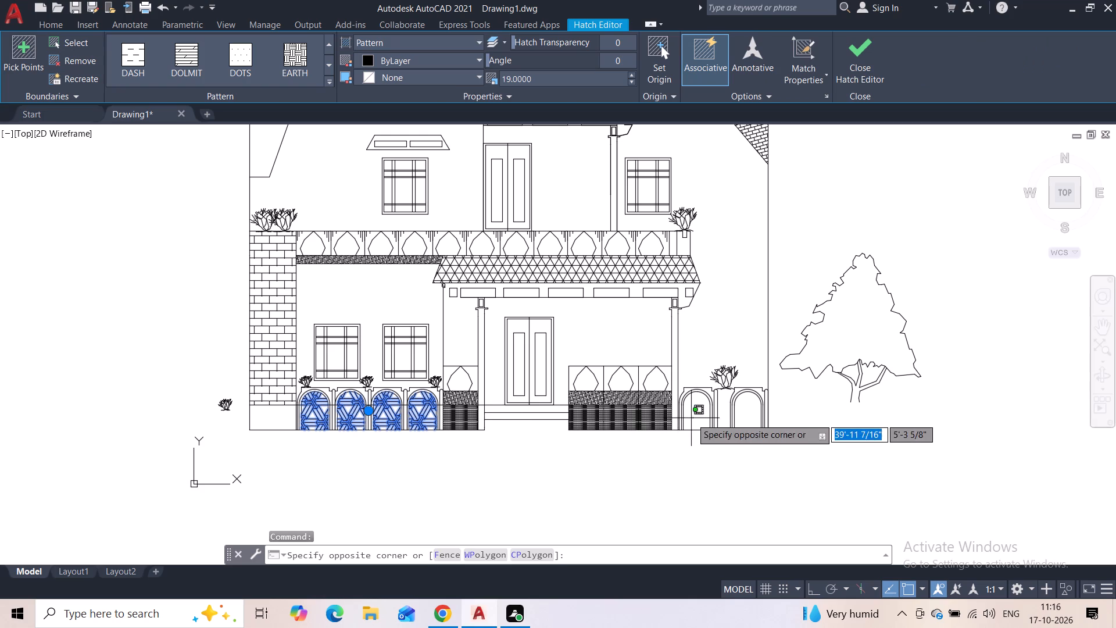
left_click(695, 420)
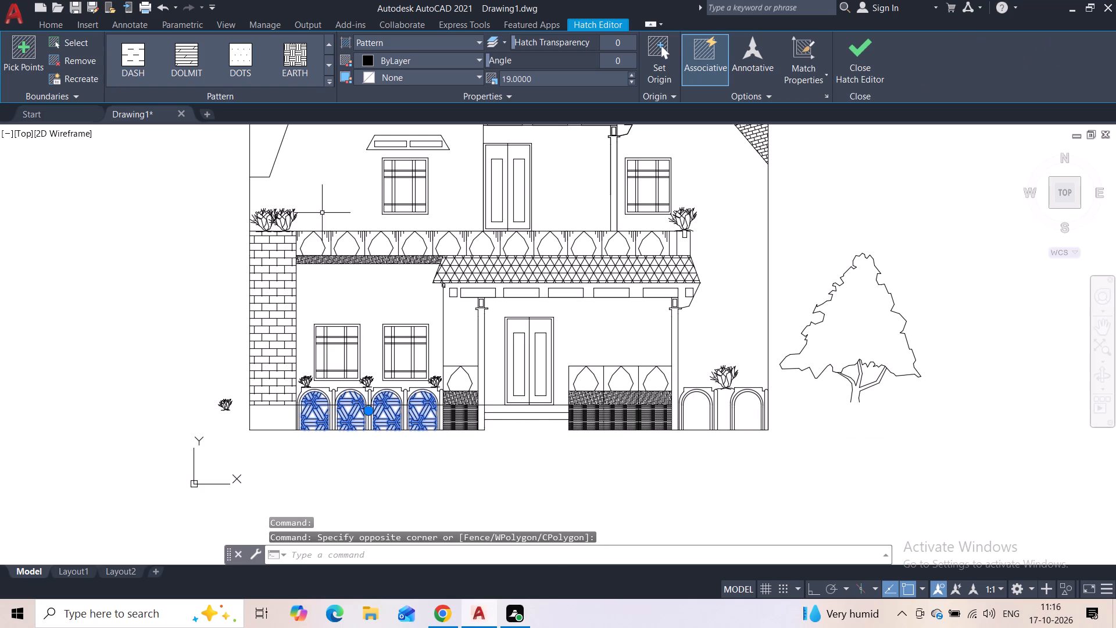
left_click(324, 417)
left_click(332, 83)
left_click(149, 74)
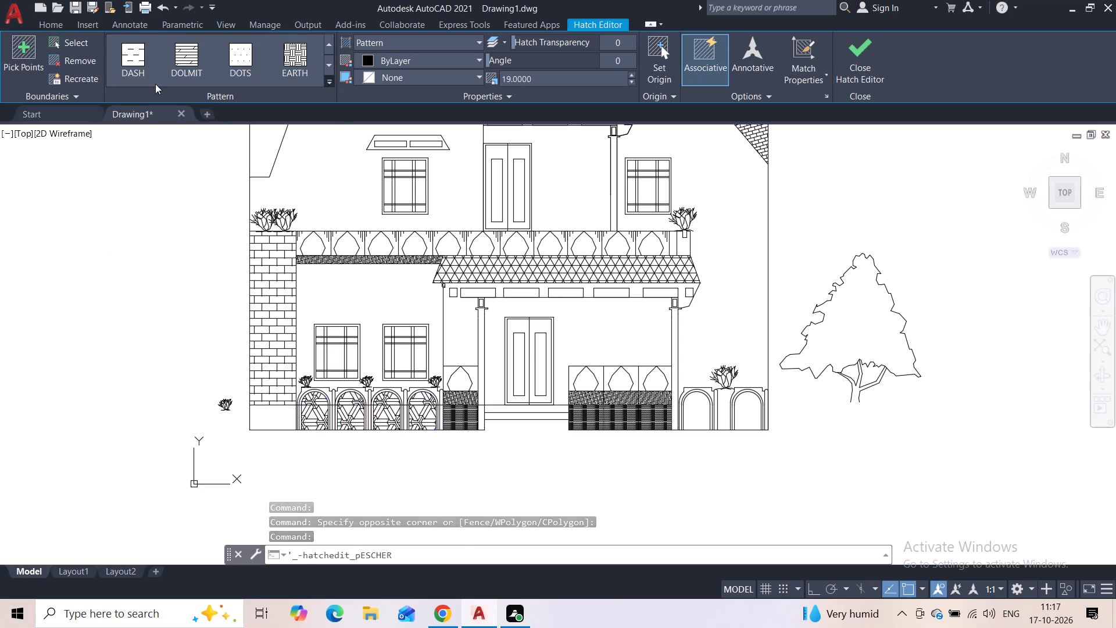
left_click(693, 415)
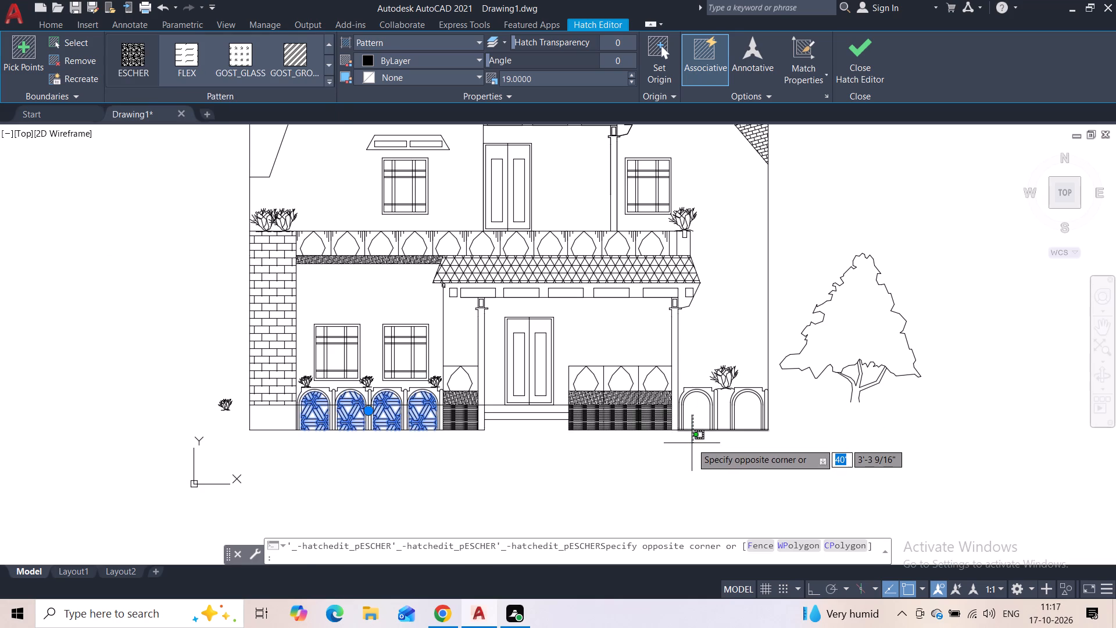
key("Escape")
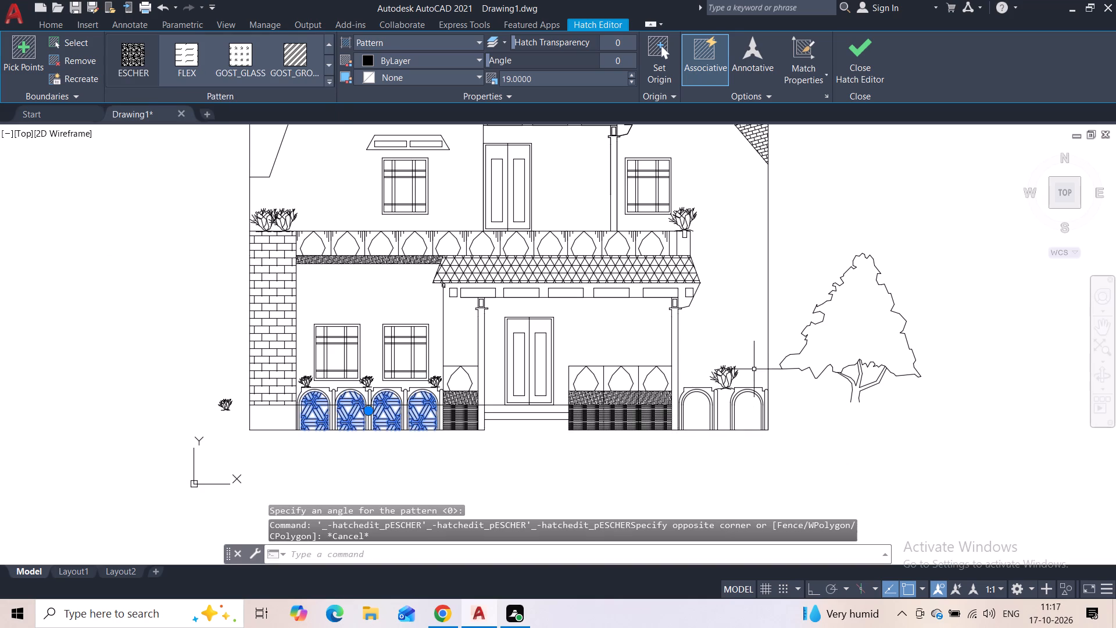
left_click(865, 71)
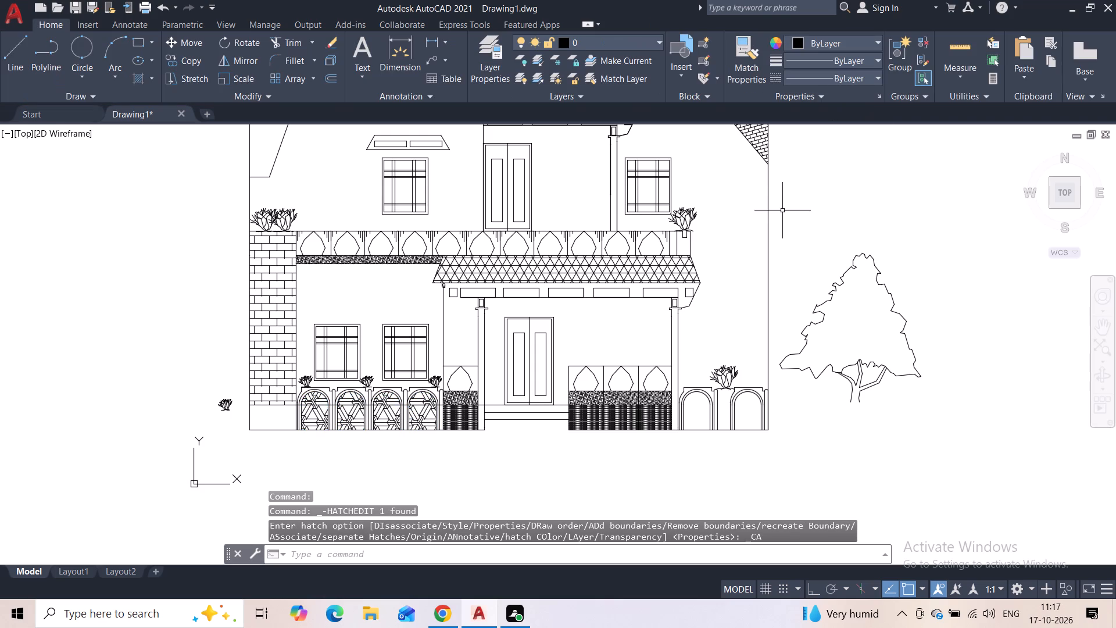
Hatch the two unfilled fence arches on the porch's tree side with the ESCHER pattern at scale 19.
key("h")
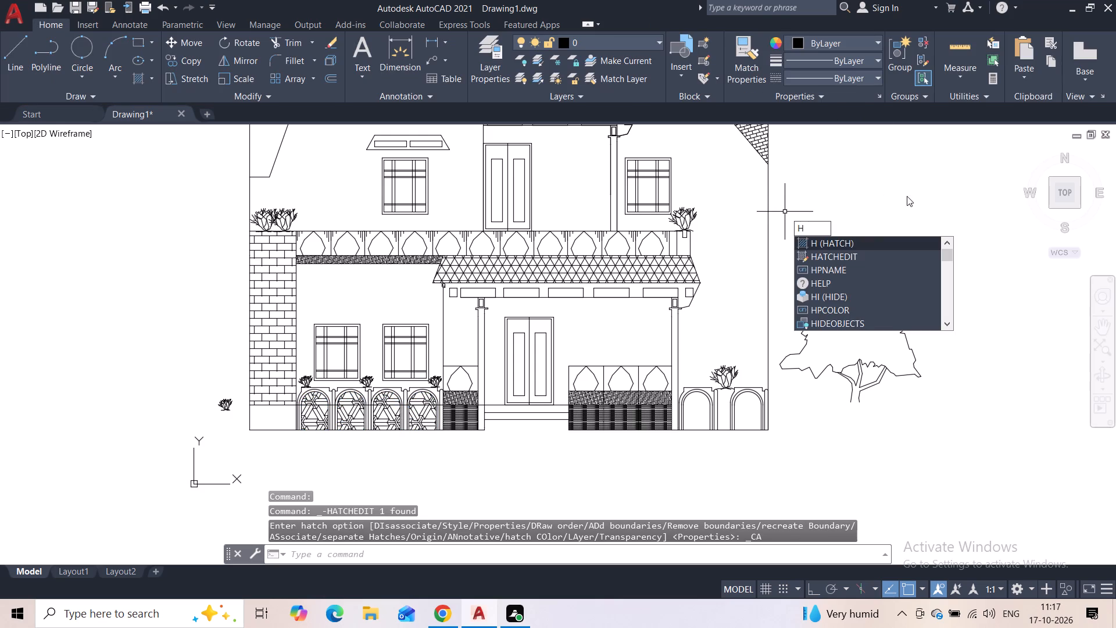
left_click(861, 238)
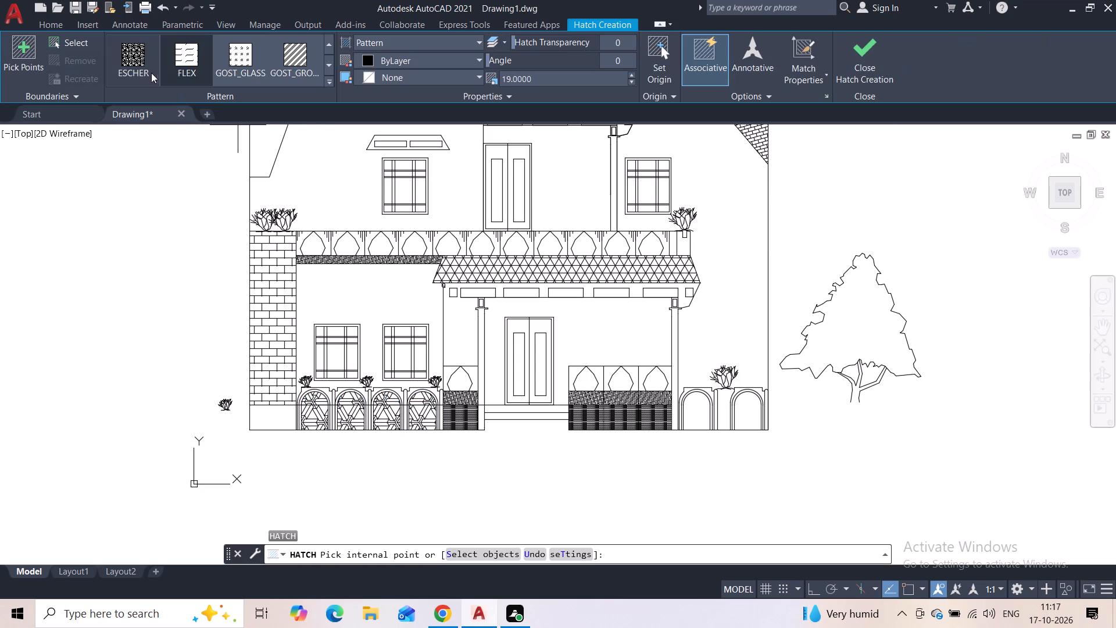
left_click(141, 58)
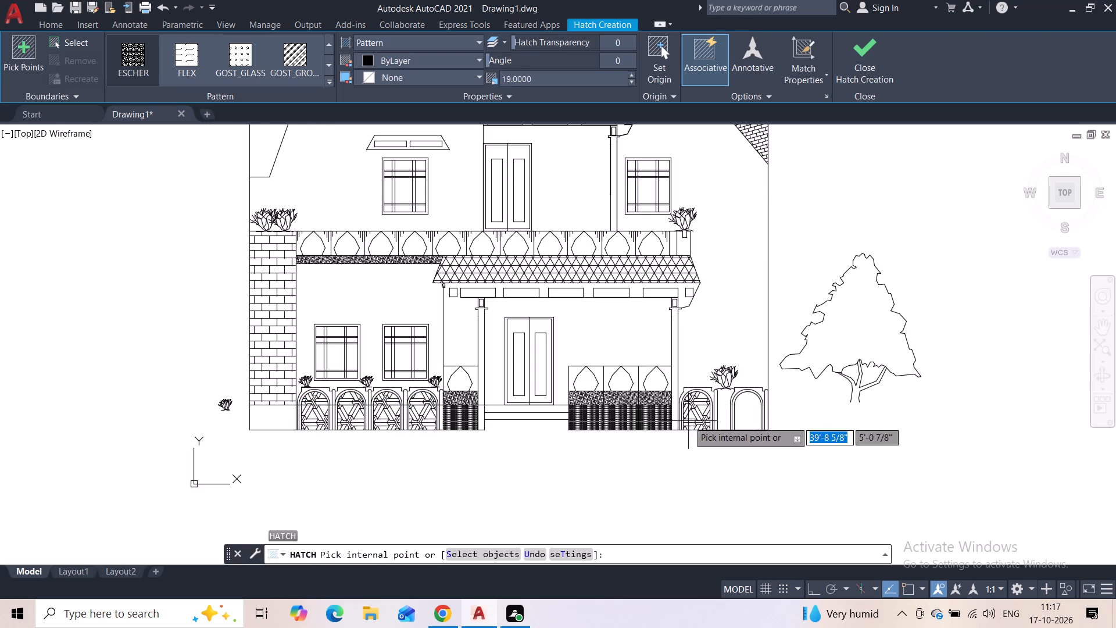
left_click(688, 421)
left_click(743, 417)
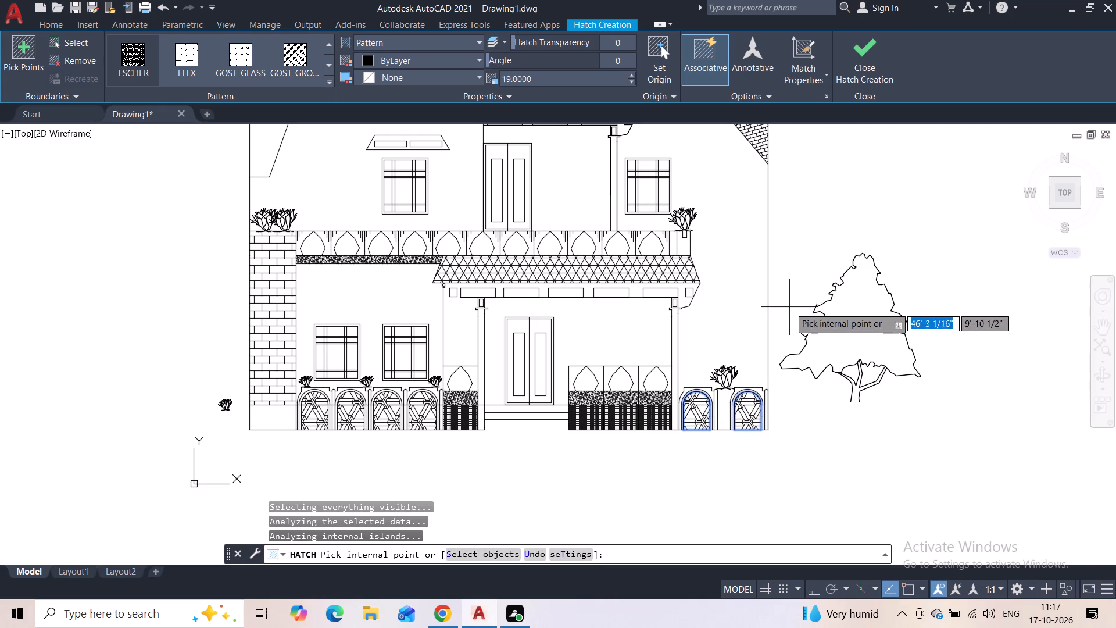
left_click(873, 65)
Start a SOLID hatch and fill the first vertical glazing bar of the upper-storey window below the trapezoidal canopy.
middle_click_drag(840, 226, 825, 265)
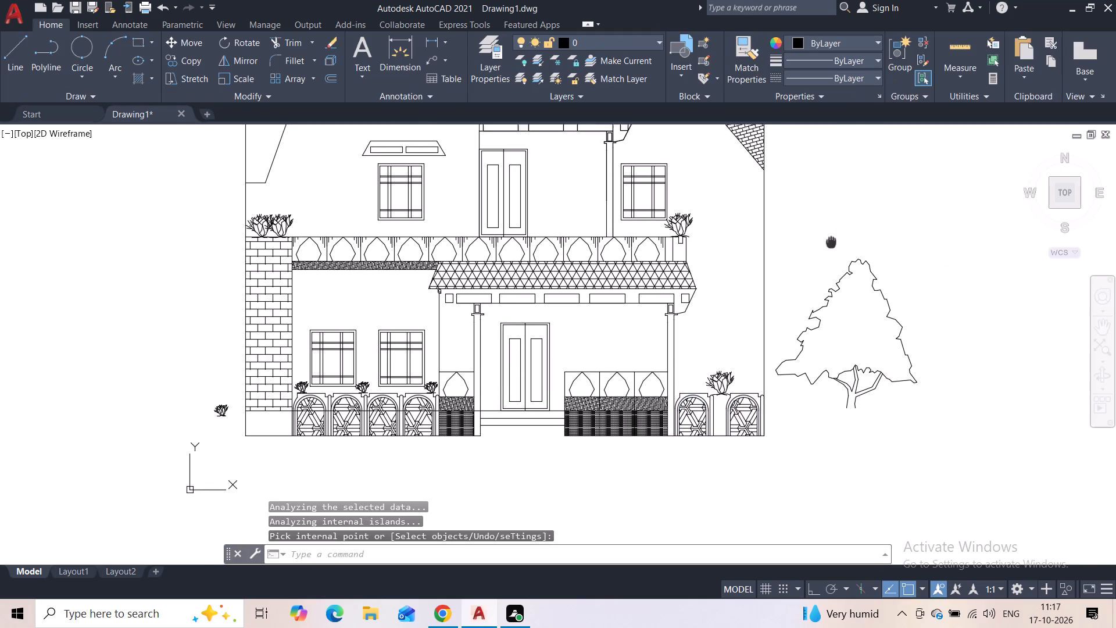
middle_click_drag(825, 265, 811, 302)
scroll(811, 302, "down", 1)
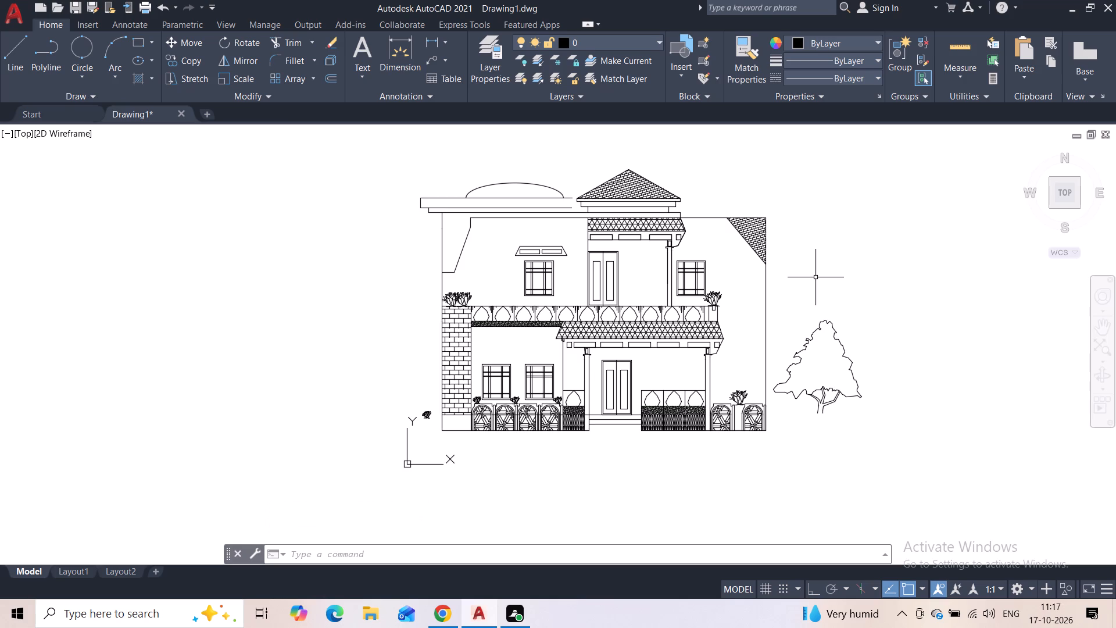
key("h")
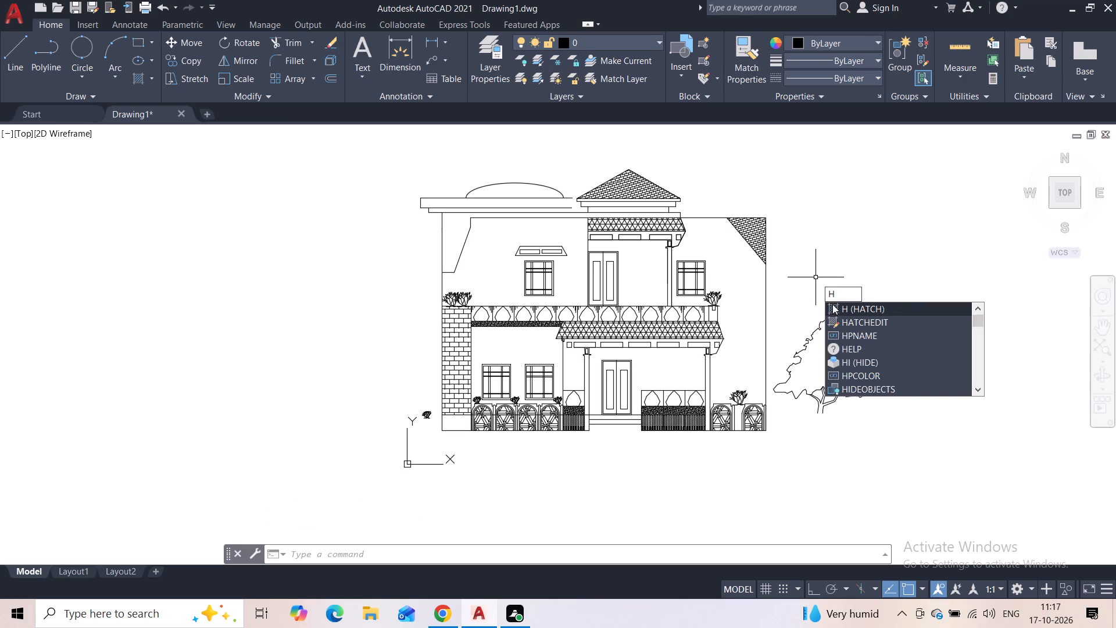
left_click(846, 306)
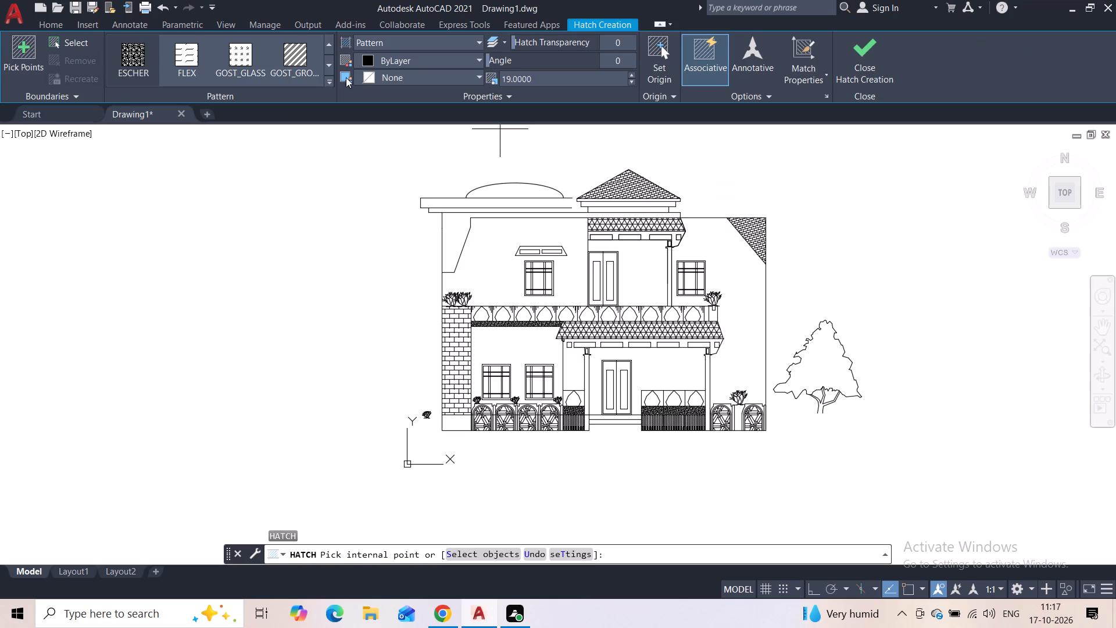
left_click(331, 42)
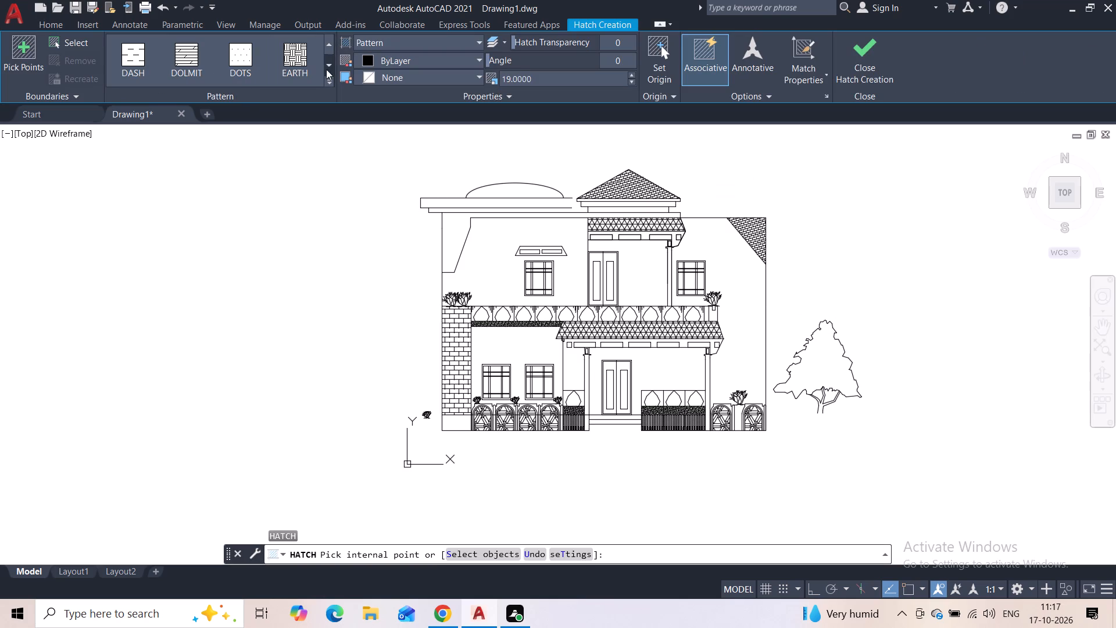
left_click(327, 78)
scroll(244, 97, "up", 15)
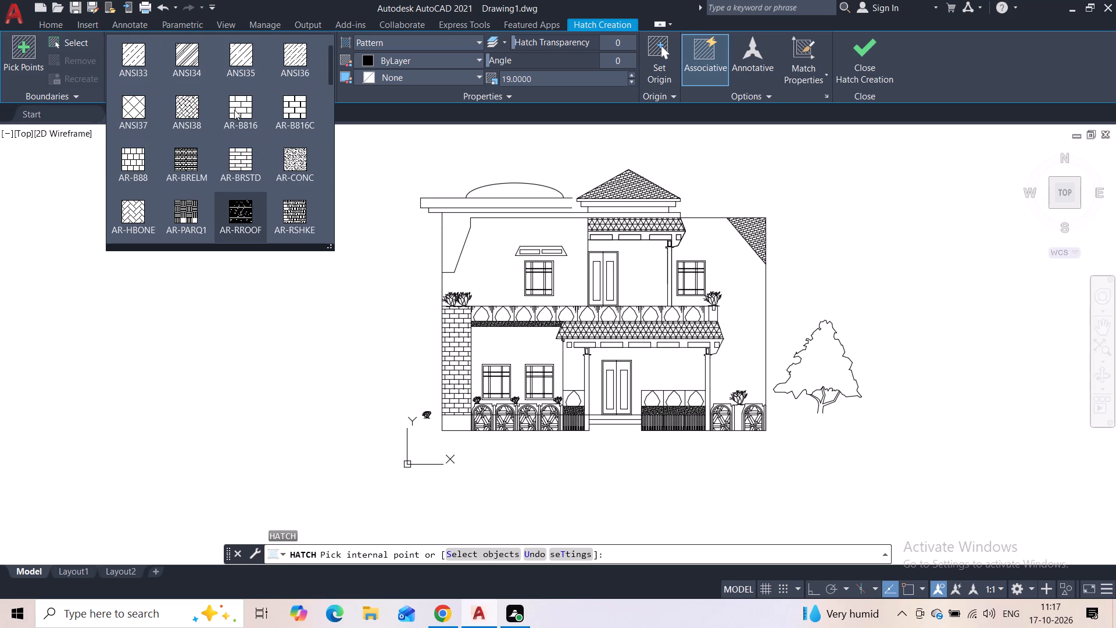
left_click(151, 69)
scroll(370, 286, "up", 2)
middle_click_drag(373, 261, 367, 265)
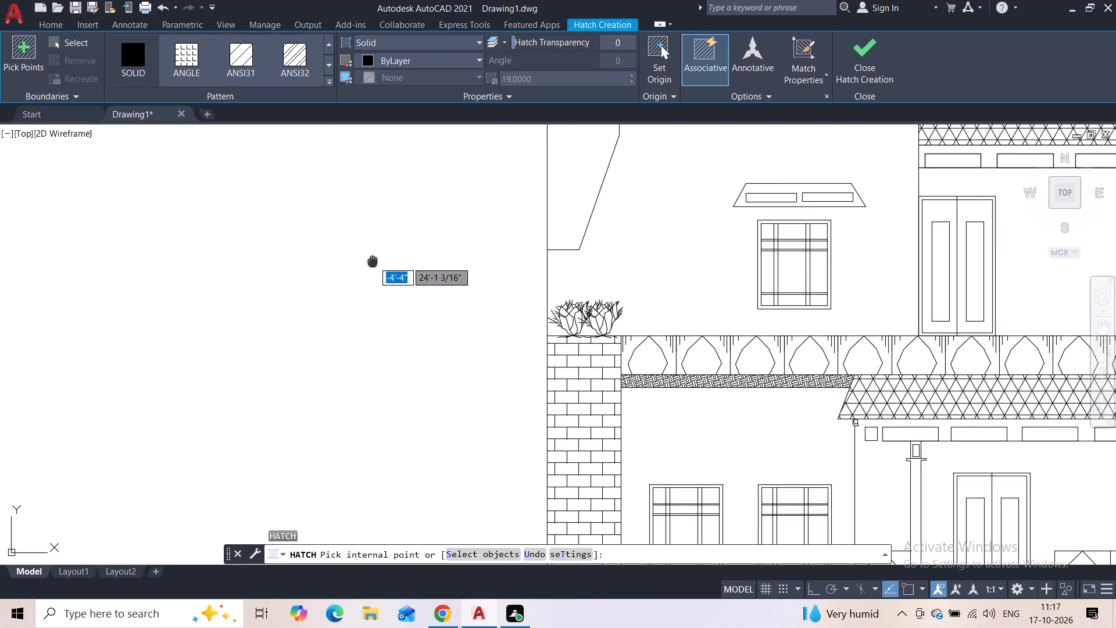
middle_click_drag(367, 265, 88, 297)
scroll(521, 309, "up", 4)
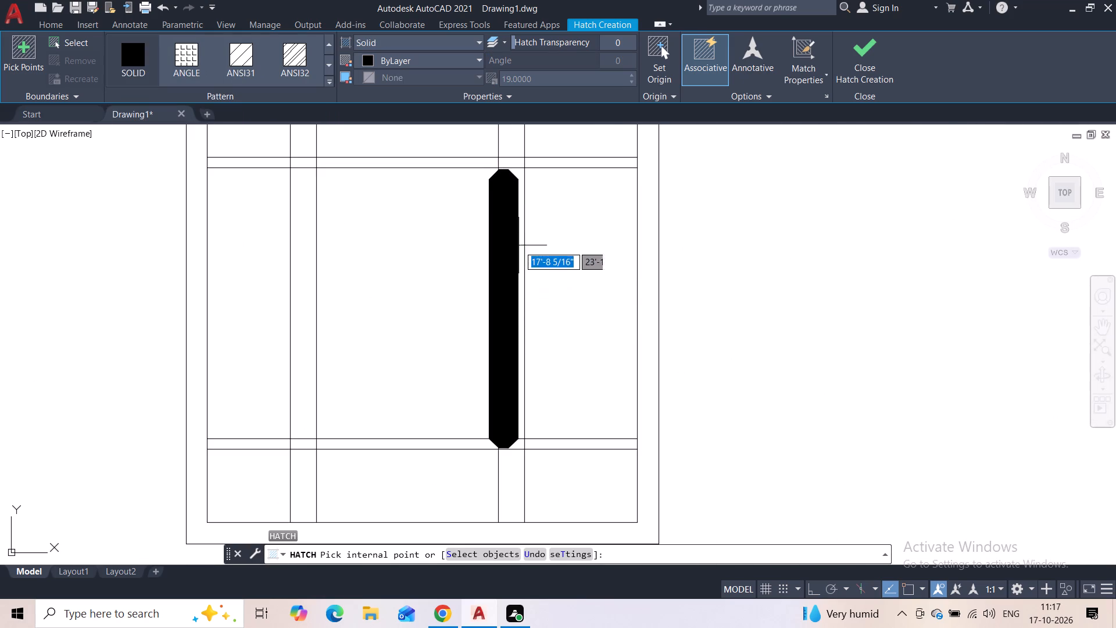
left_click(300, 249)
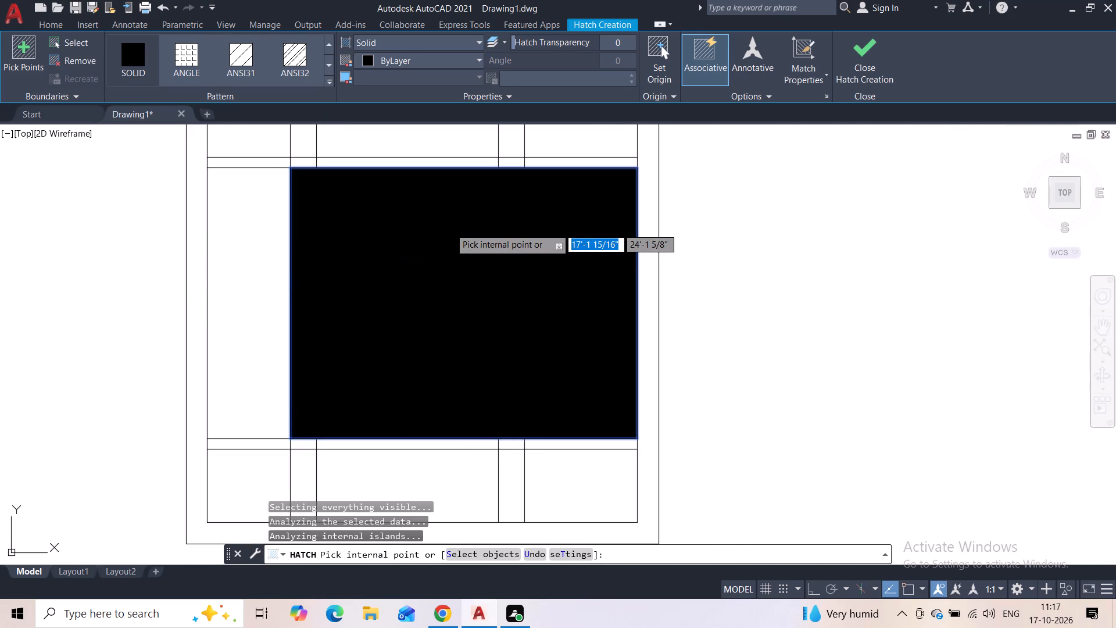
key("ctrl+z")
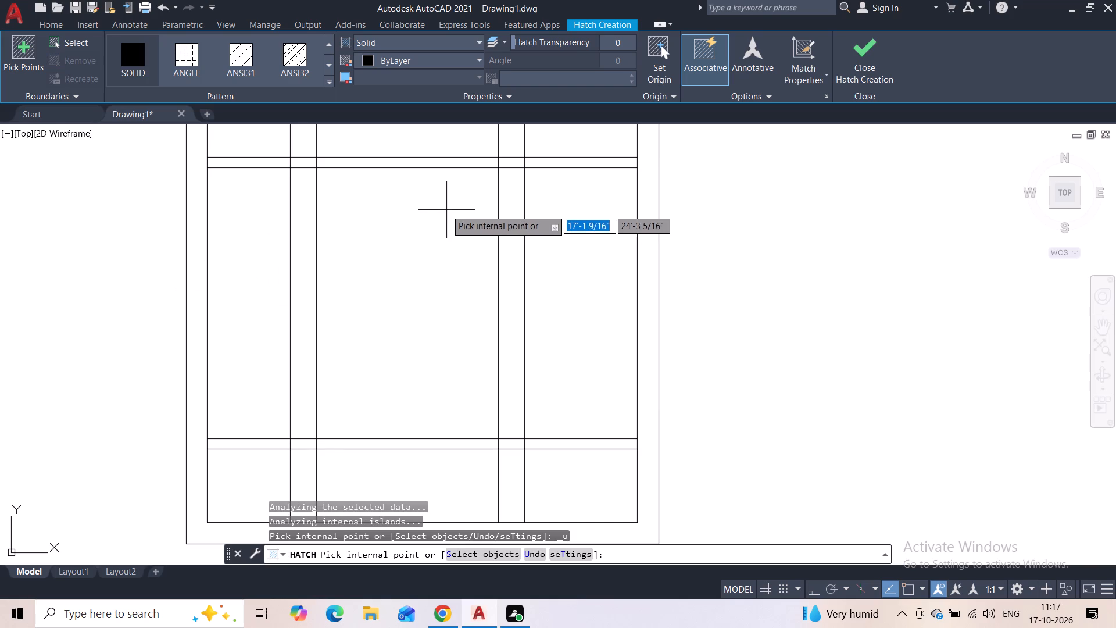
left_click(306, 226)
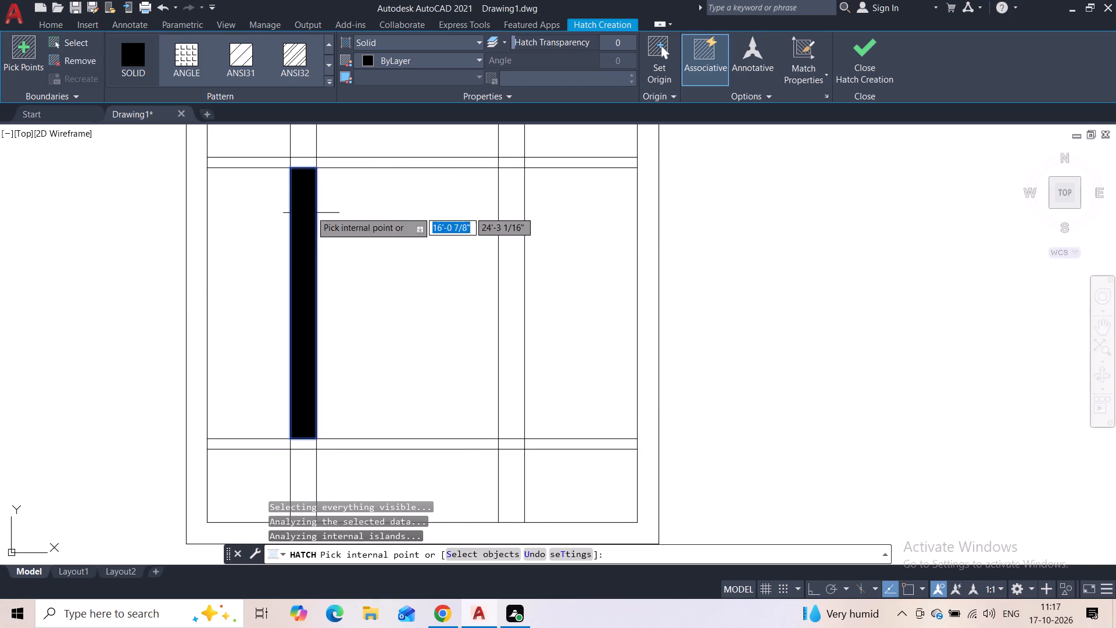
left_click(301, 160)
left_click(303, 142)
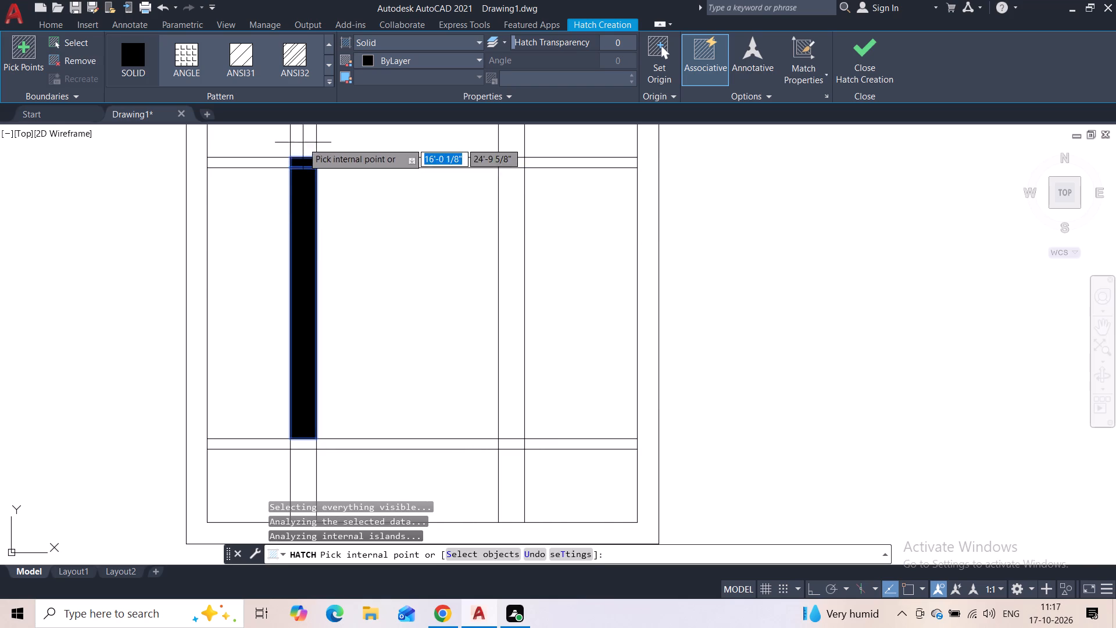
Add the window's middle crossbar and the second vertical glazing bar to the SOLID hatch.
left_click(266, 160)
left_click(344, 164)
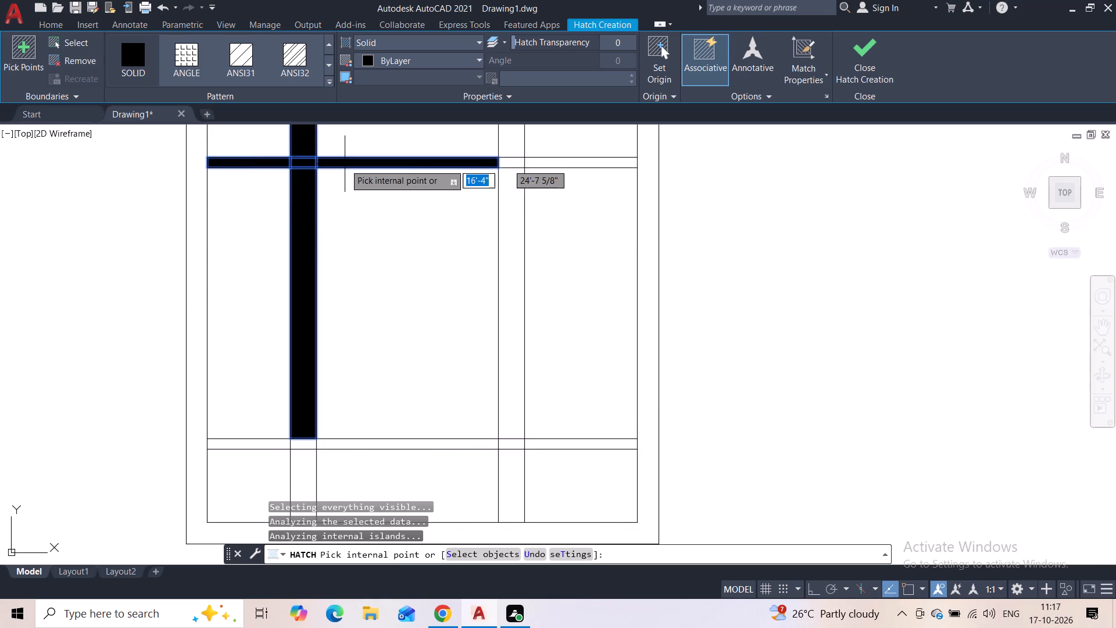
left_click(505, 143)
left_click(503, 163)
left_click(531, 165)
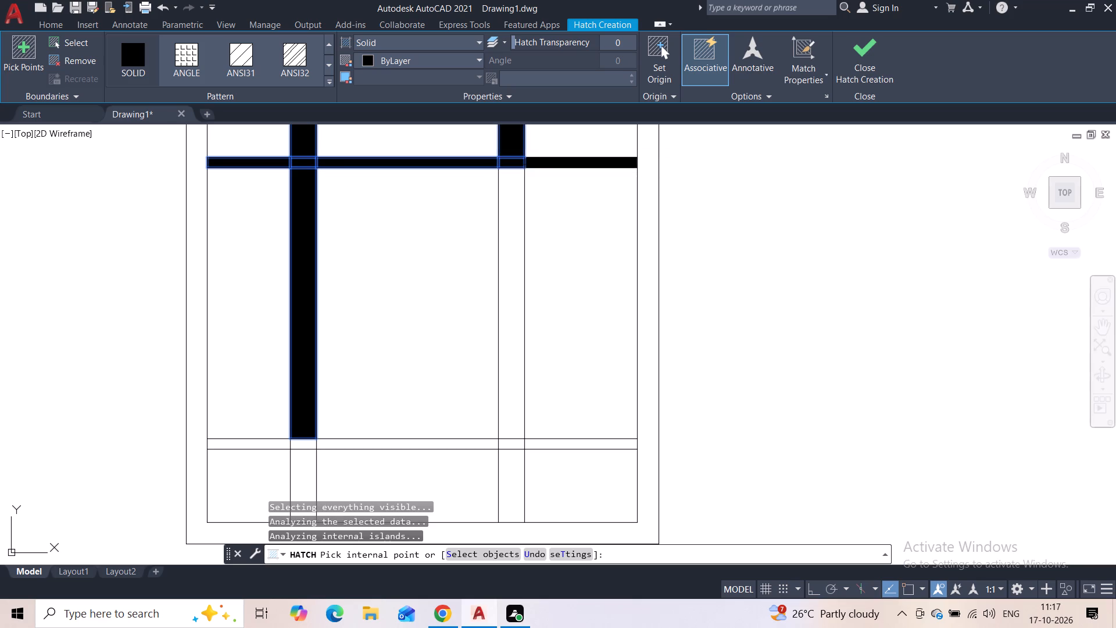
left_click(505, 187)
Add the window's bottom crossbar and the lower ends of both vertical bars to the SOLID hatch.
middle_click_drag(503, 231, 493, 133)
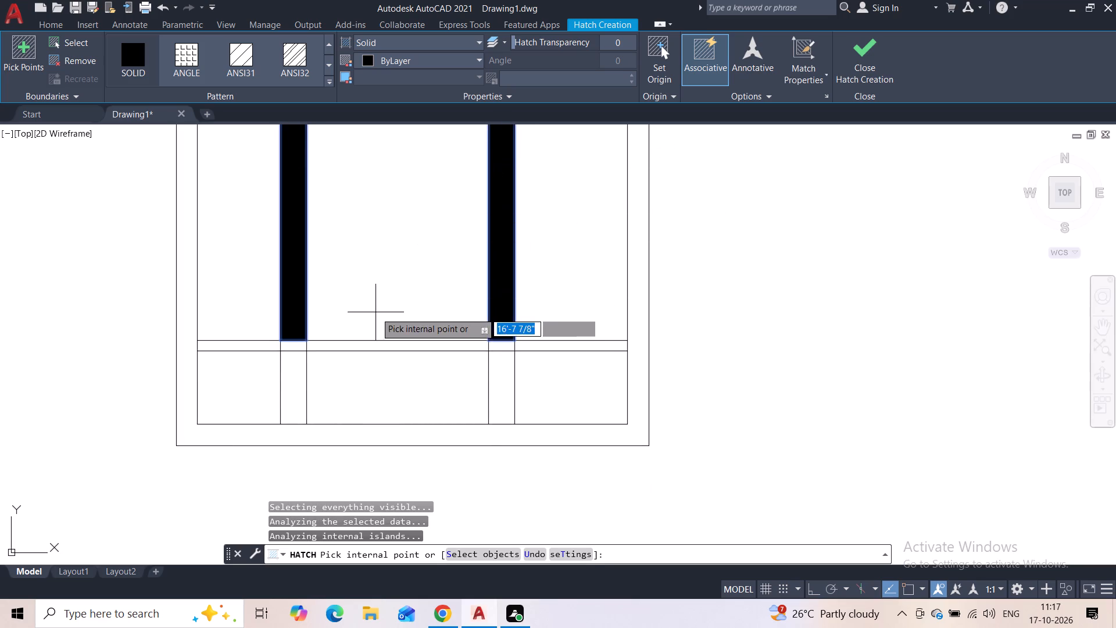
left_click(295, 345)
left_click(273, 349)
left_click(324, 346)
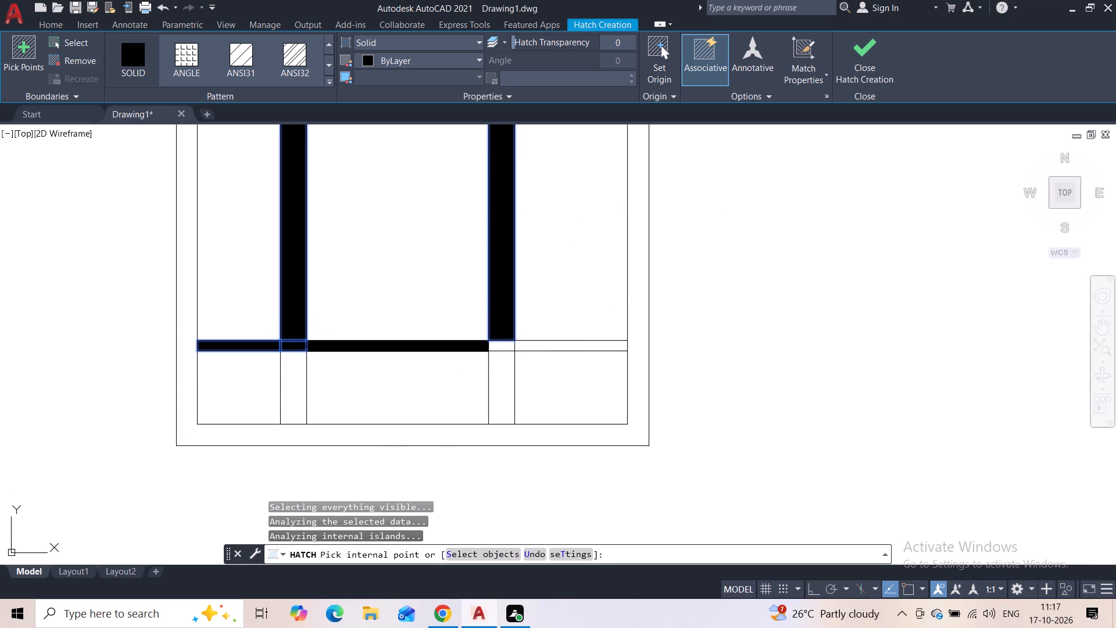
left_click(295, 367)
left_click(506, 348)
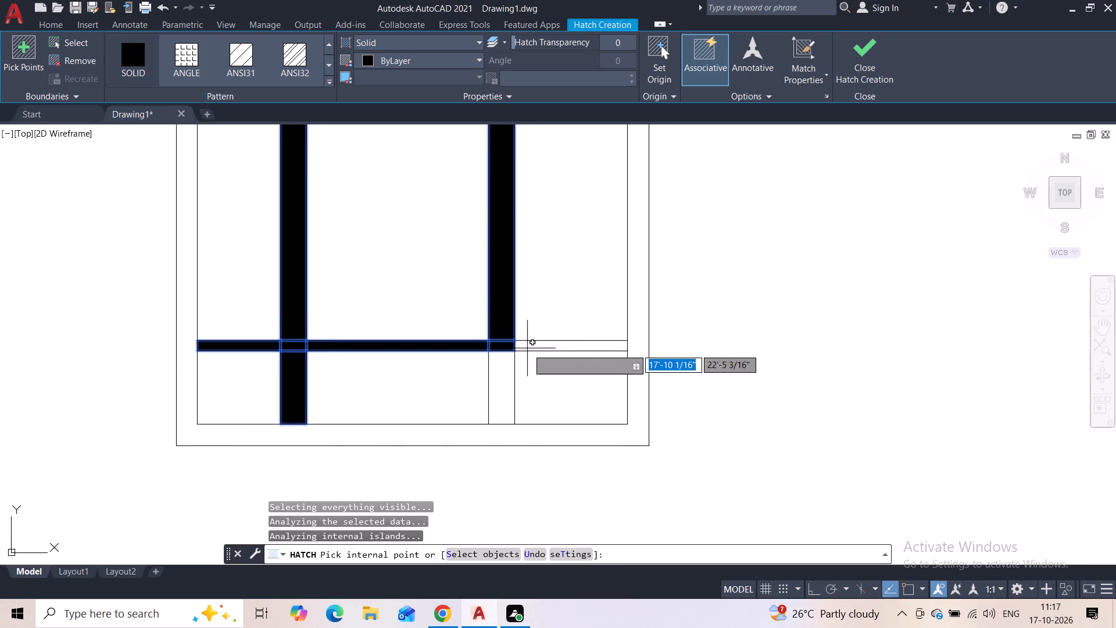
left_click(527, 348)
left_click(504, 365)
Add the three segments of the window's top crossbar to the SOLID hatch and finish the hatch.
middle_click_drag(521, 287, 487, 413)
scroll(487, 413, "down", 2)
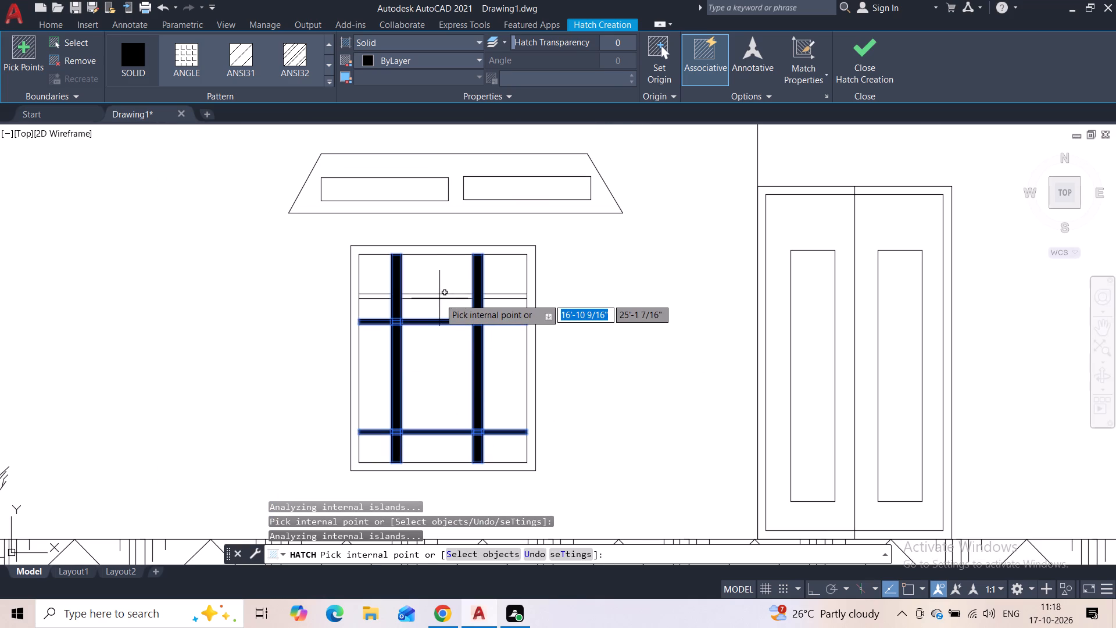
scroll(439, 299, "up", 3)
left_click(437, 290)
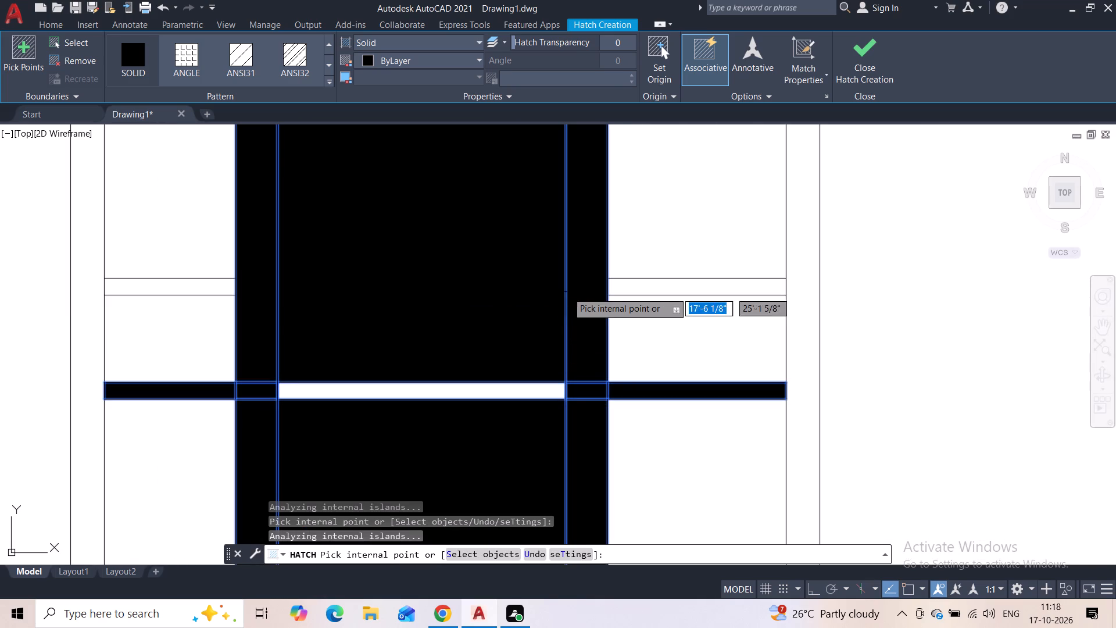
scroll(384, 294, "down", 3)
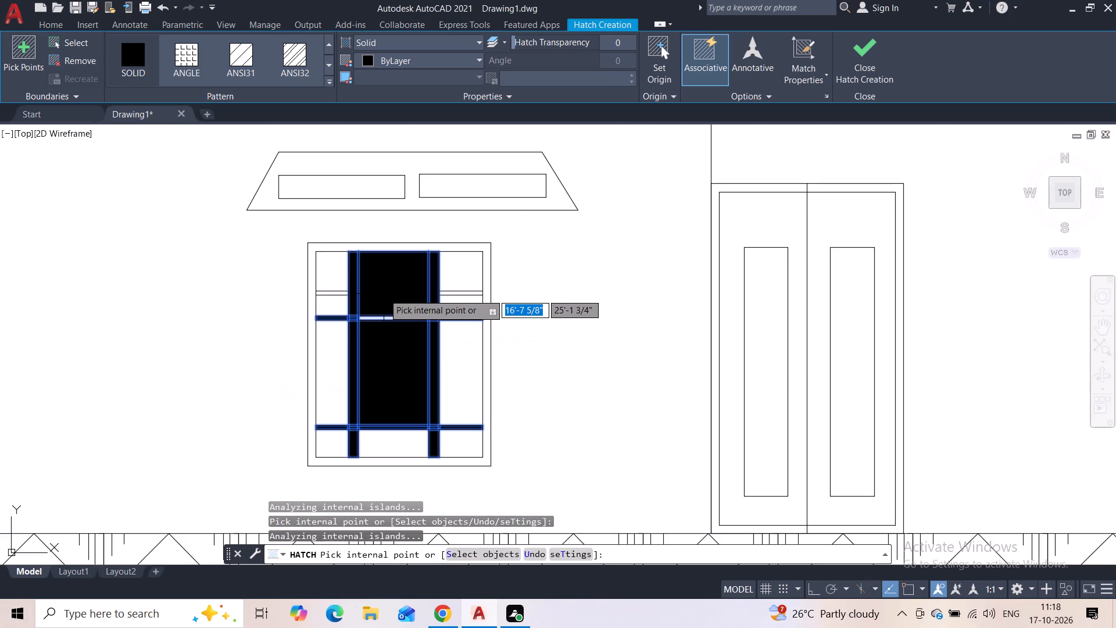
key("ctrl+z")
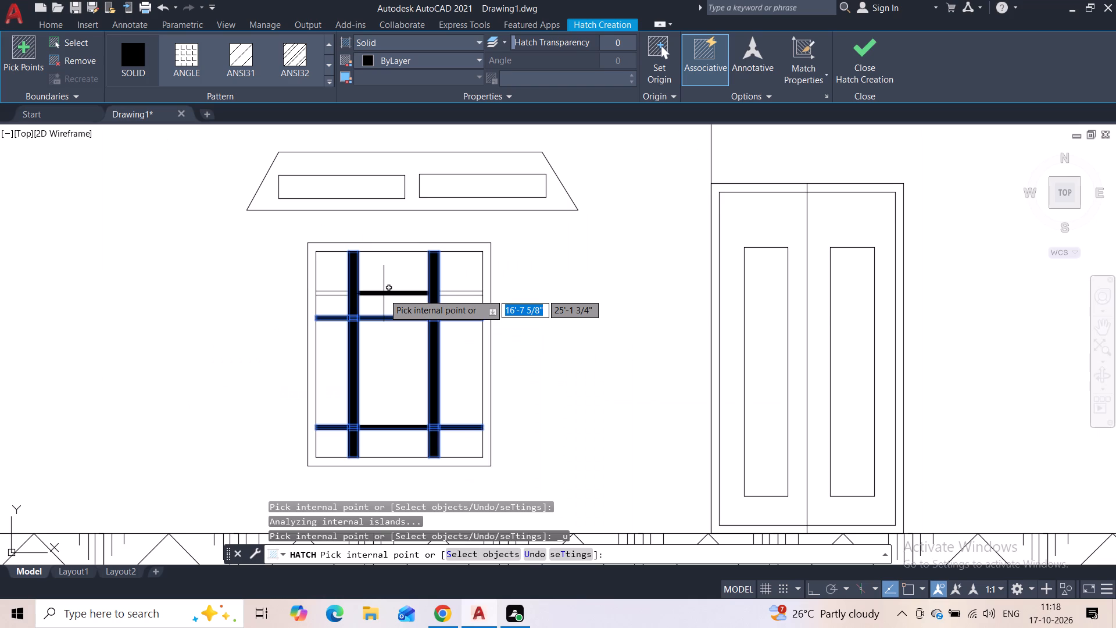
left_click(384, 294)
scroll(421, 295, "up", 2)
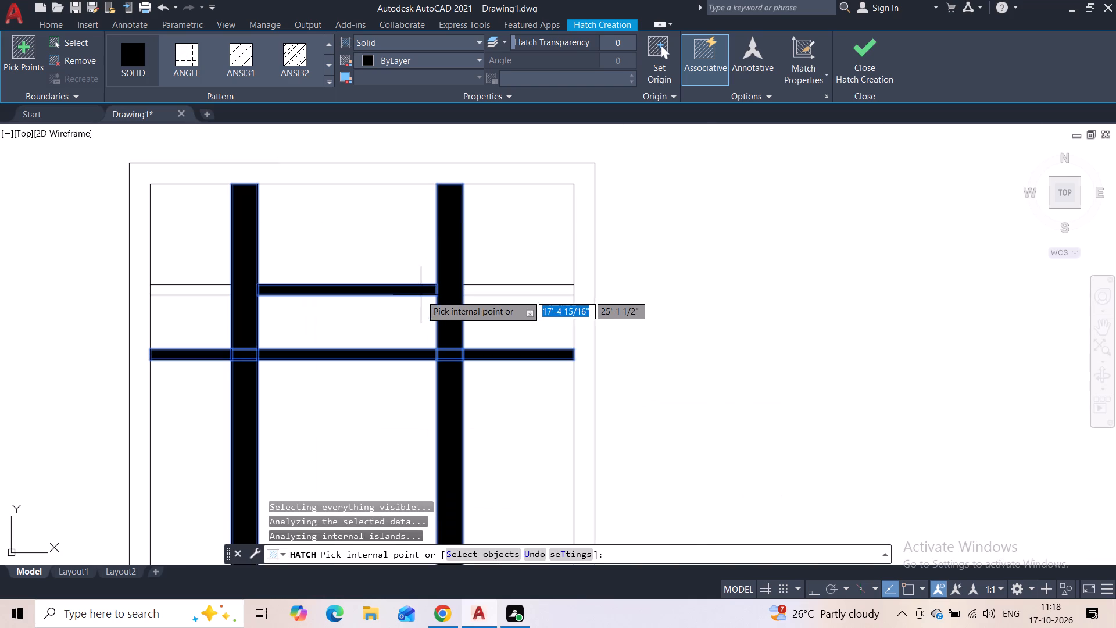
left_click(482, 289)
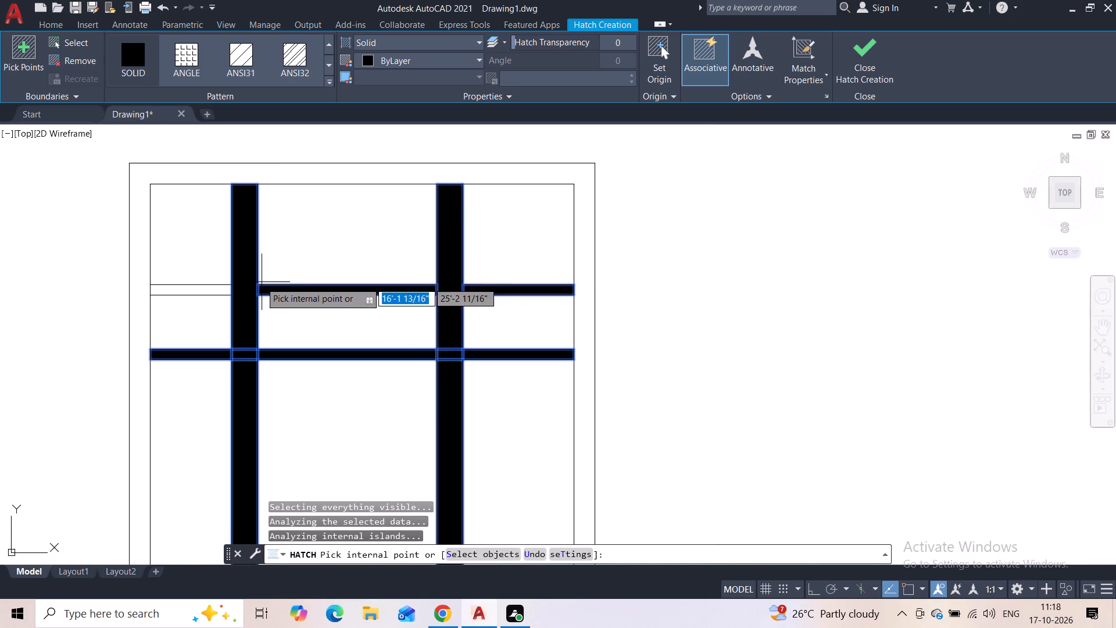
left_click(191, 288)
scroll(399, 288, "down", 3)
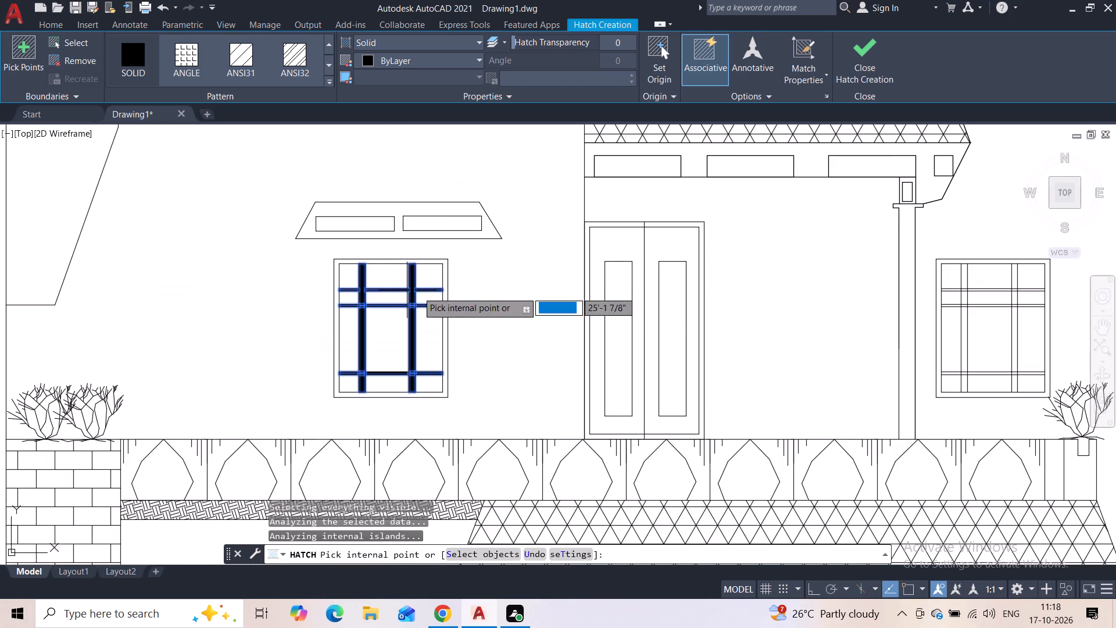
scroll(493, 300, "down", 1)
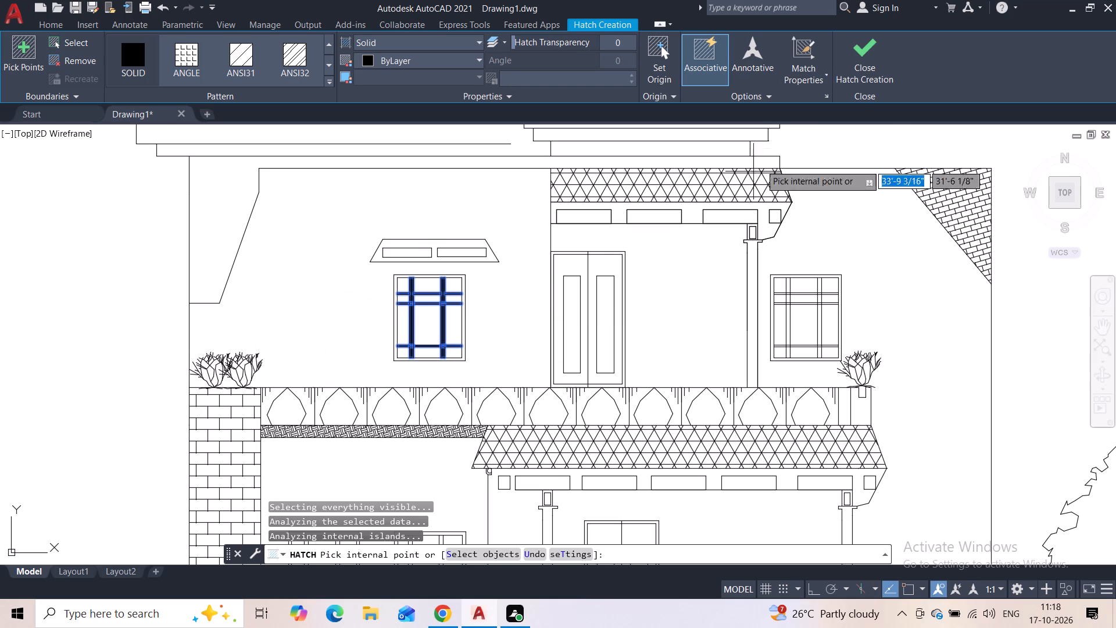
left_click(867, 73)
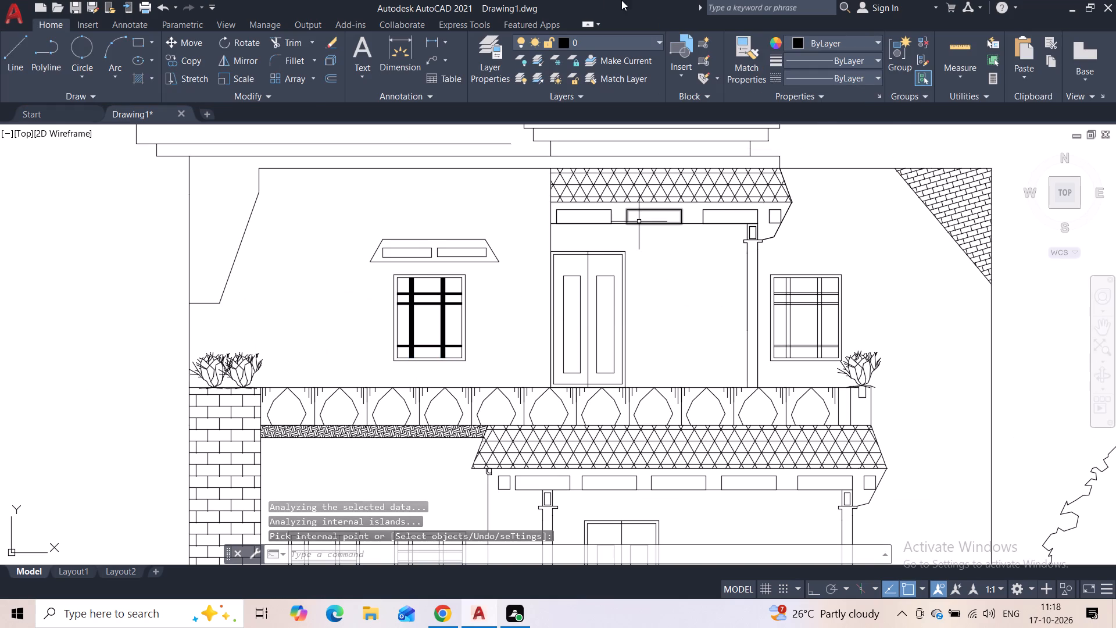
Draw a horizontal dividing line across the lower part of the panel in each leaf of the upper-storey double door.
scroll(522, 279, "down", 3)
scroll(522, 275, "up", 1)
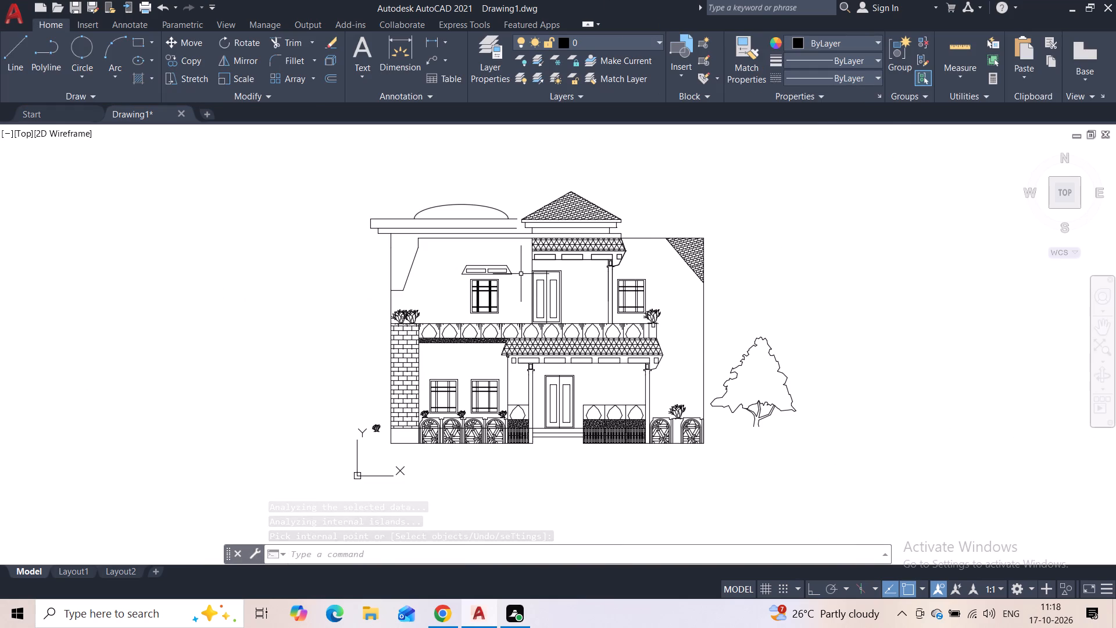
scroll(521, 274, "up", 1)
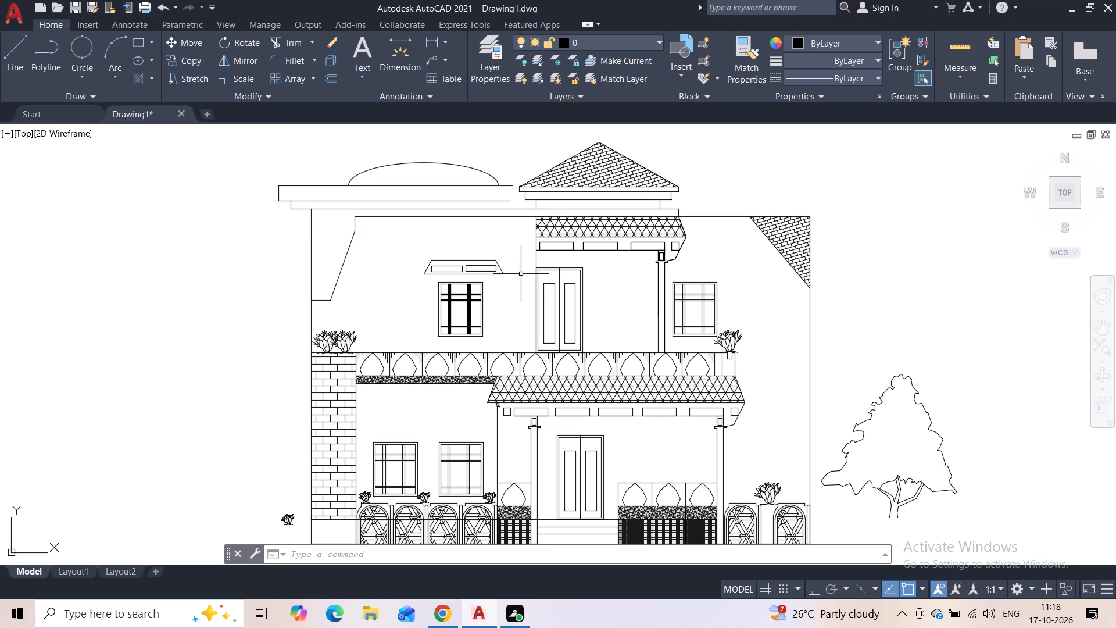
scroll(555, 317, "up", 2)
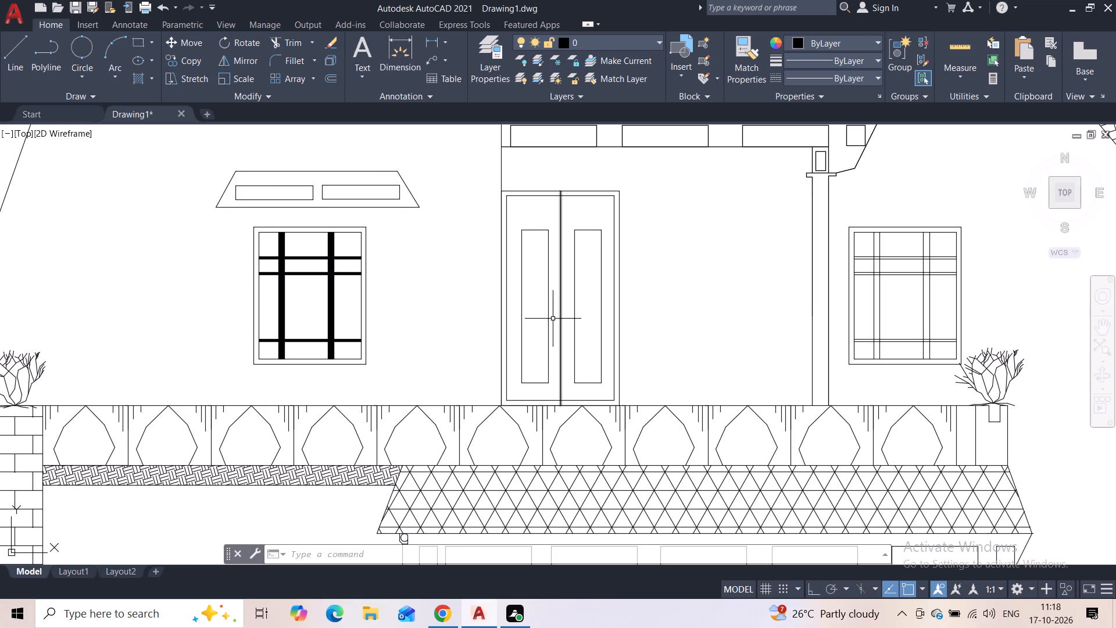
scroll(546, 319, "up", 2)
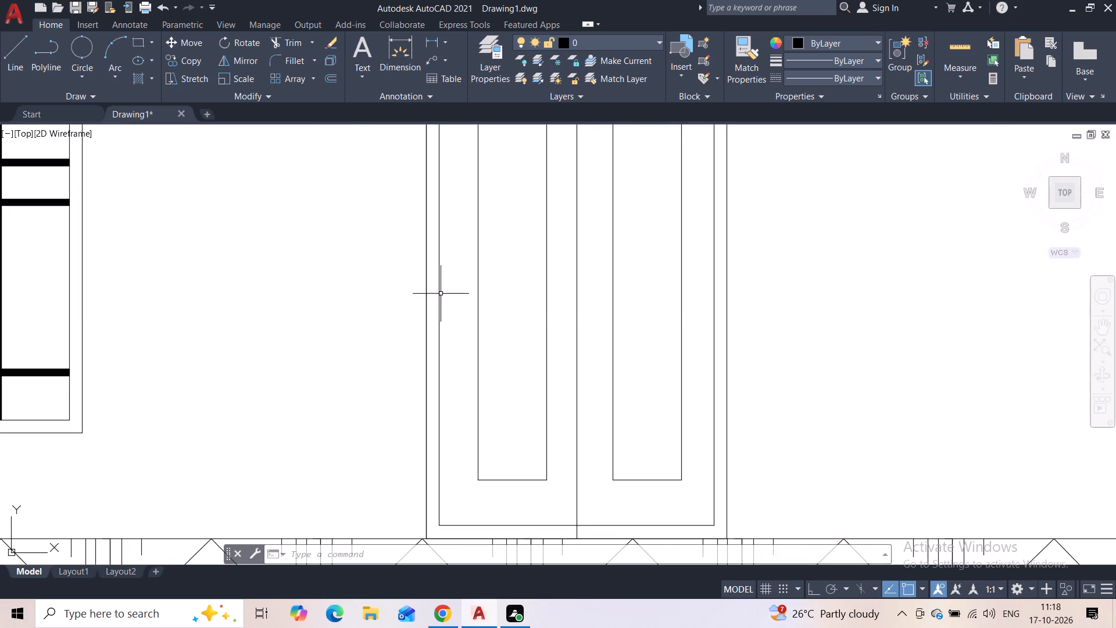
left_click(6, 58)
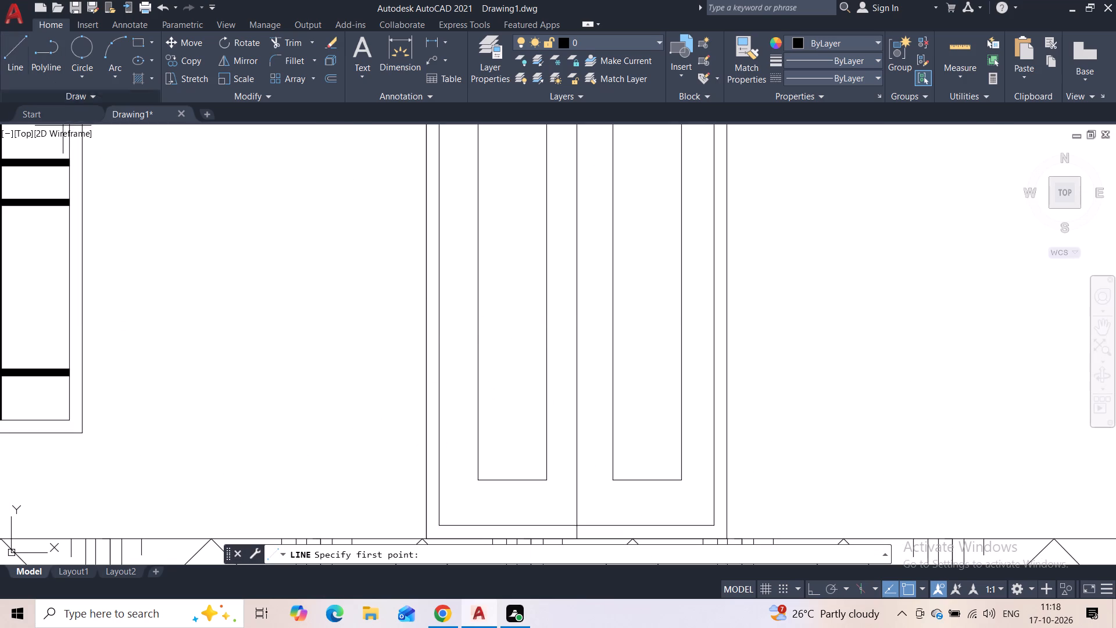
left_click(481, 336)
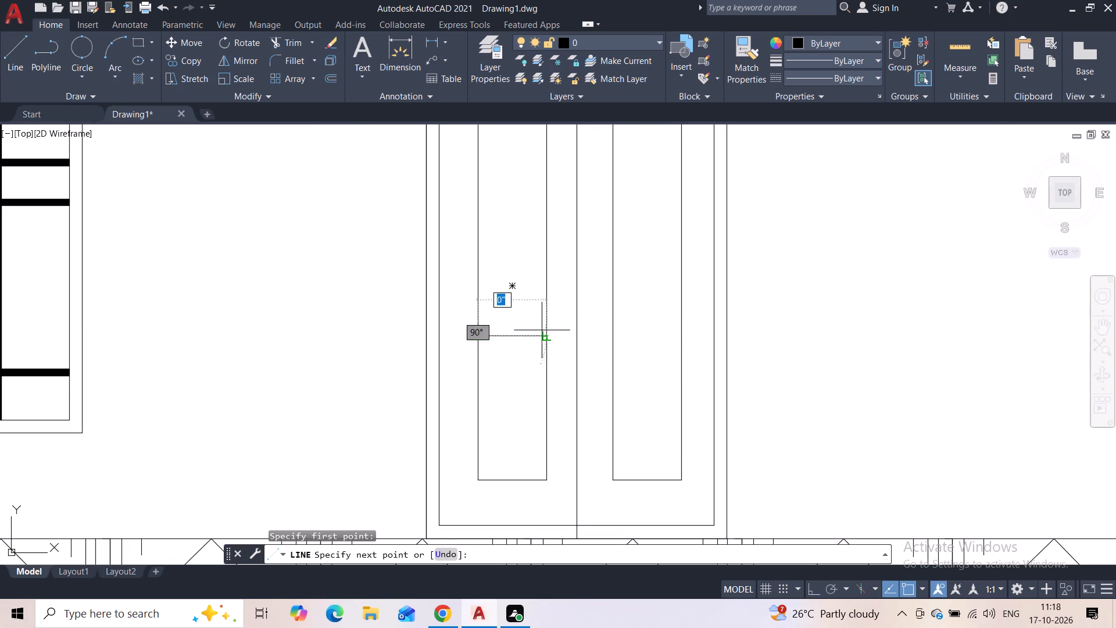
left_click(545, 336)
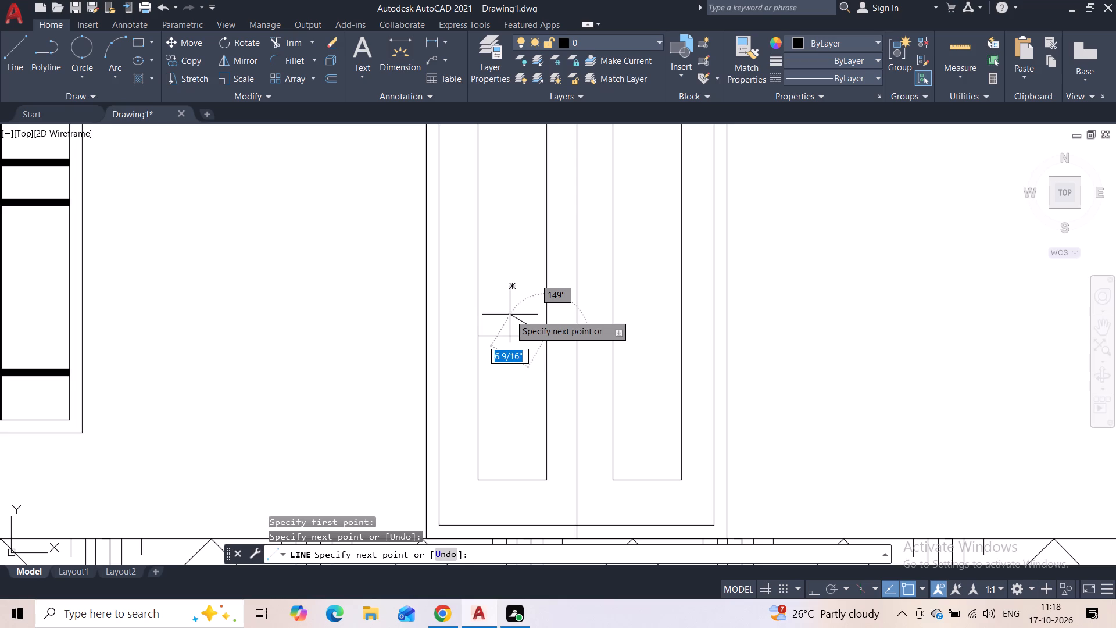
key("space")
key("space")
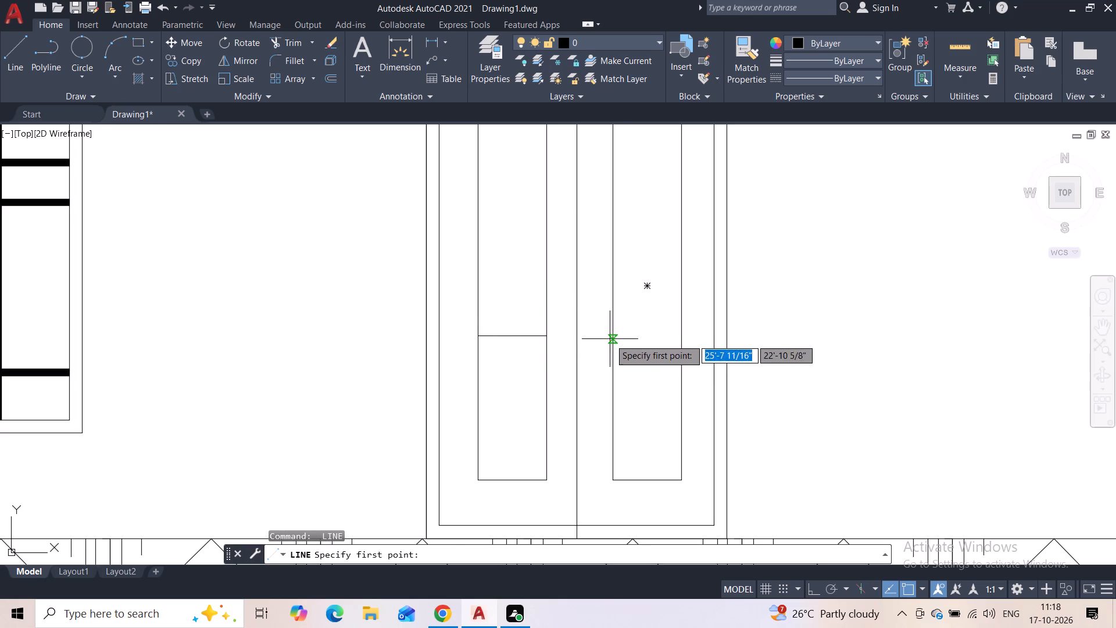
left_click(610, 340)
left_click(684, 341)
key("space")
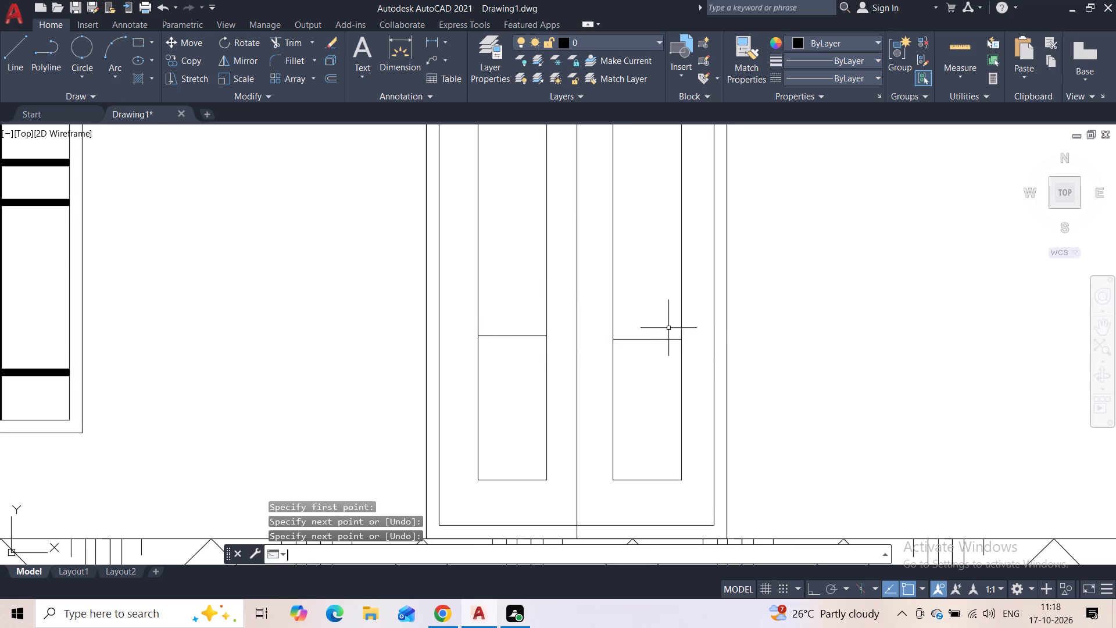
Explode the right leaf's panel outline and shorten both vertical sides to about 2'-11 1/2", ending just above the dividing line.
left_click(614, 370)
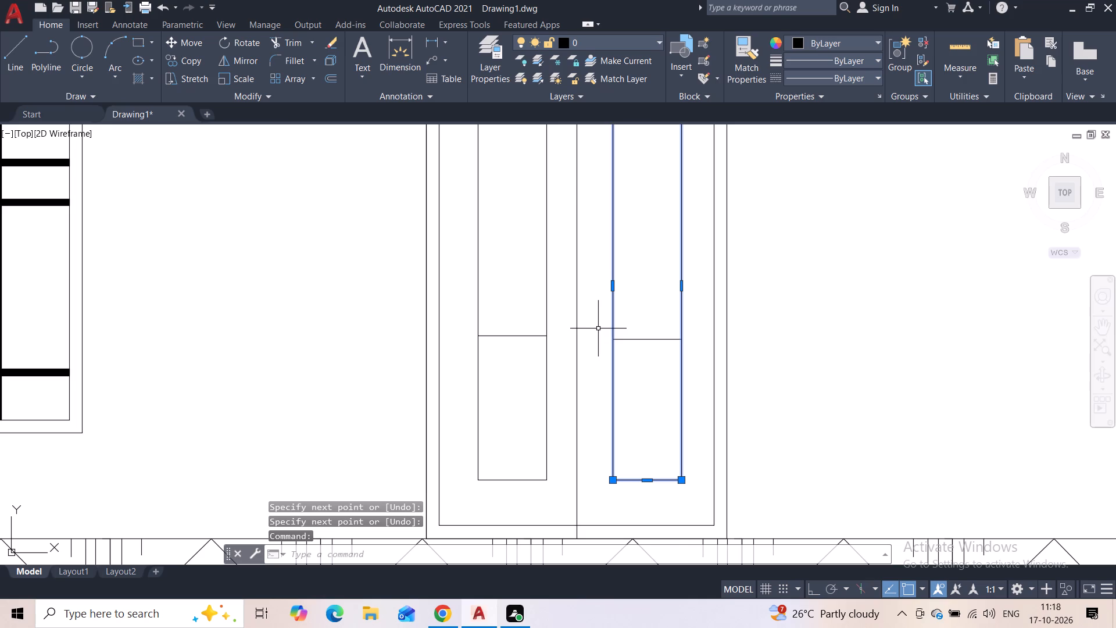
type("ex")
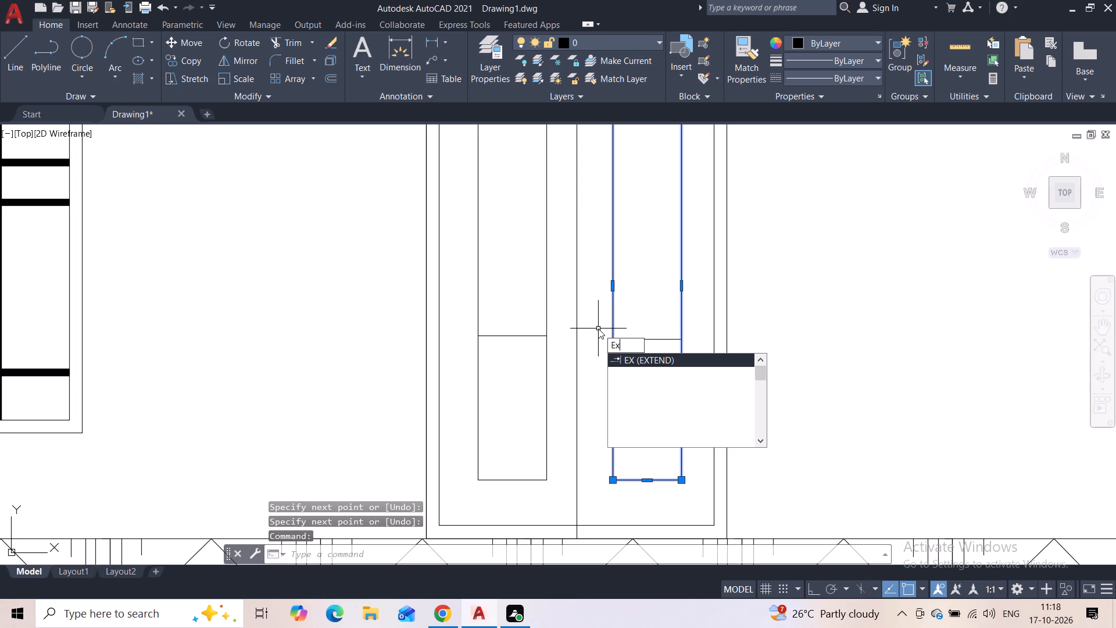
left_click(677, 377)
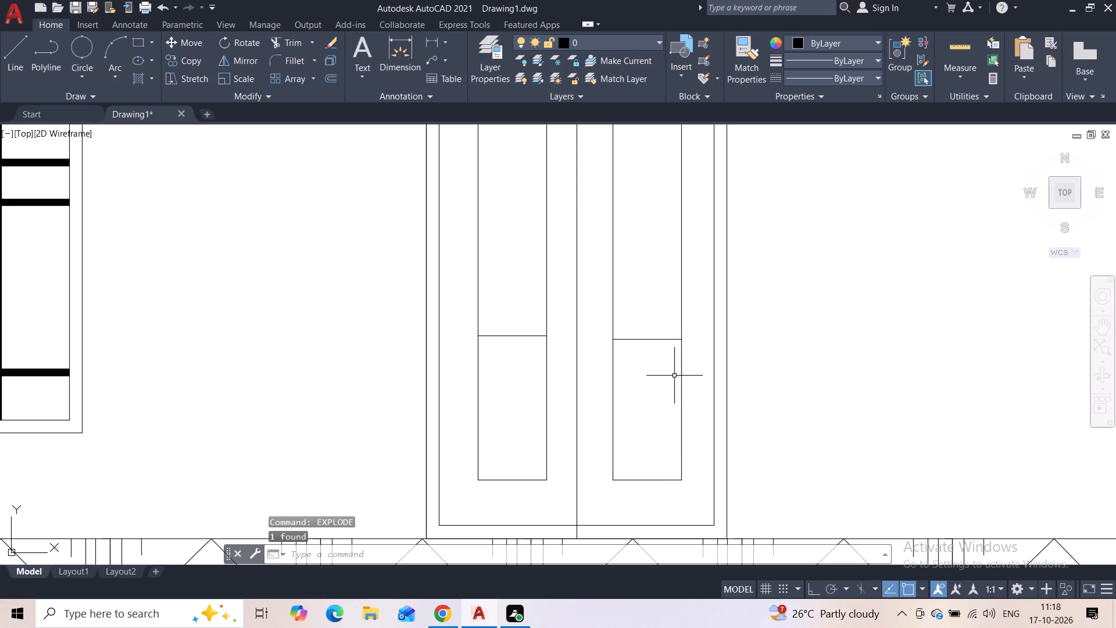
left_click(680, 373)
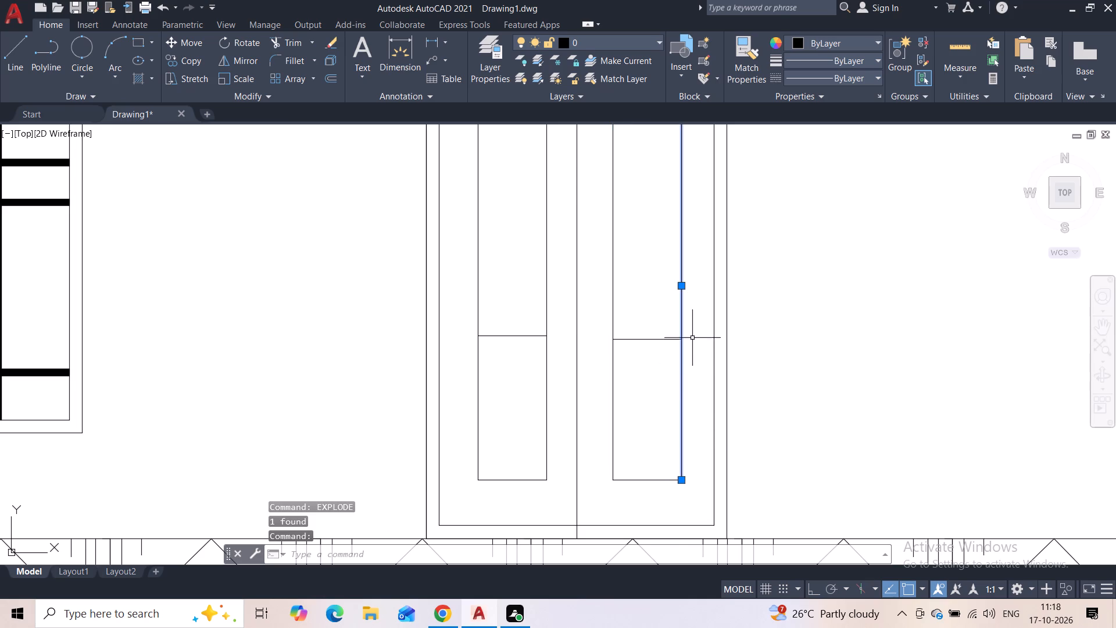
left_click(684, 479)
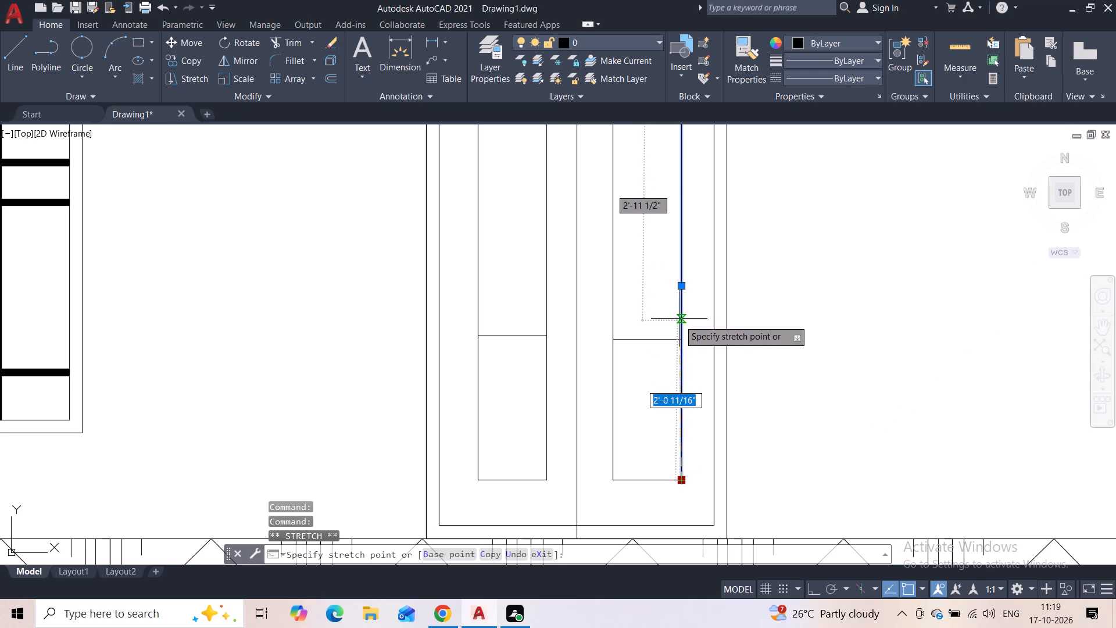
left_click(679, 318)
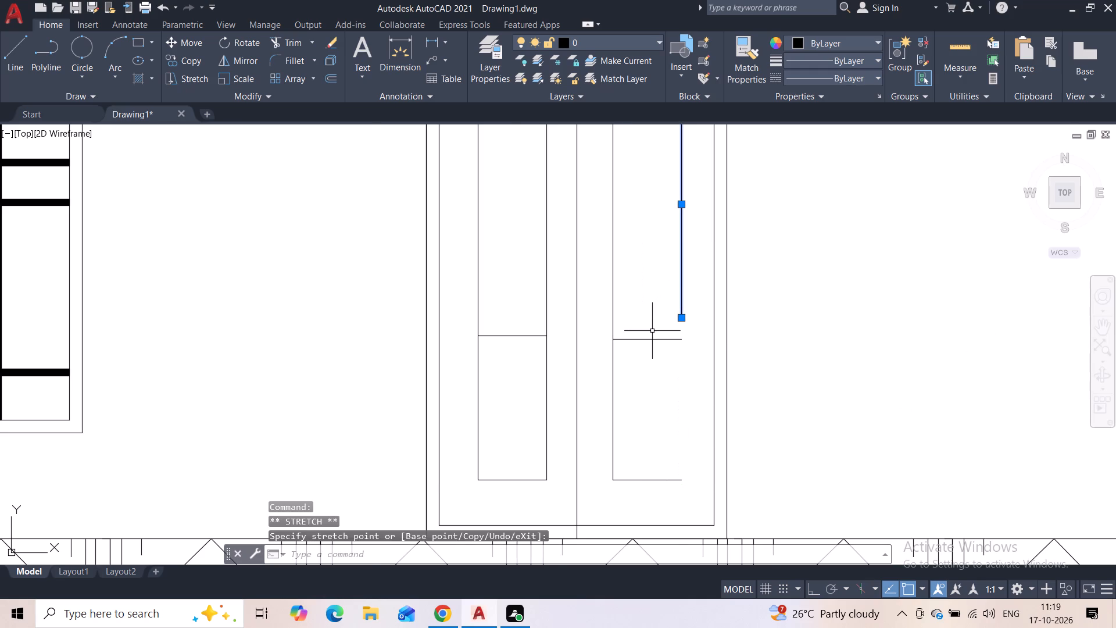
scroll(652, 326, "down", 2)
scroll(650, 316, "up", 2)
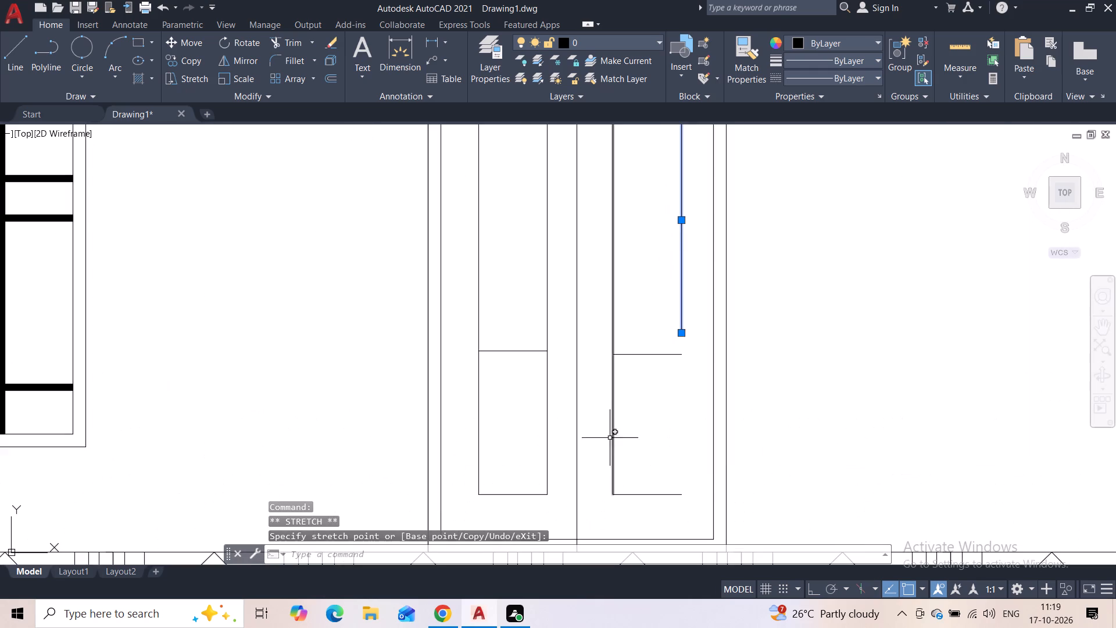
left_click(614, 445)
left_click(613, 493)
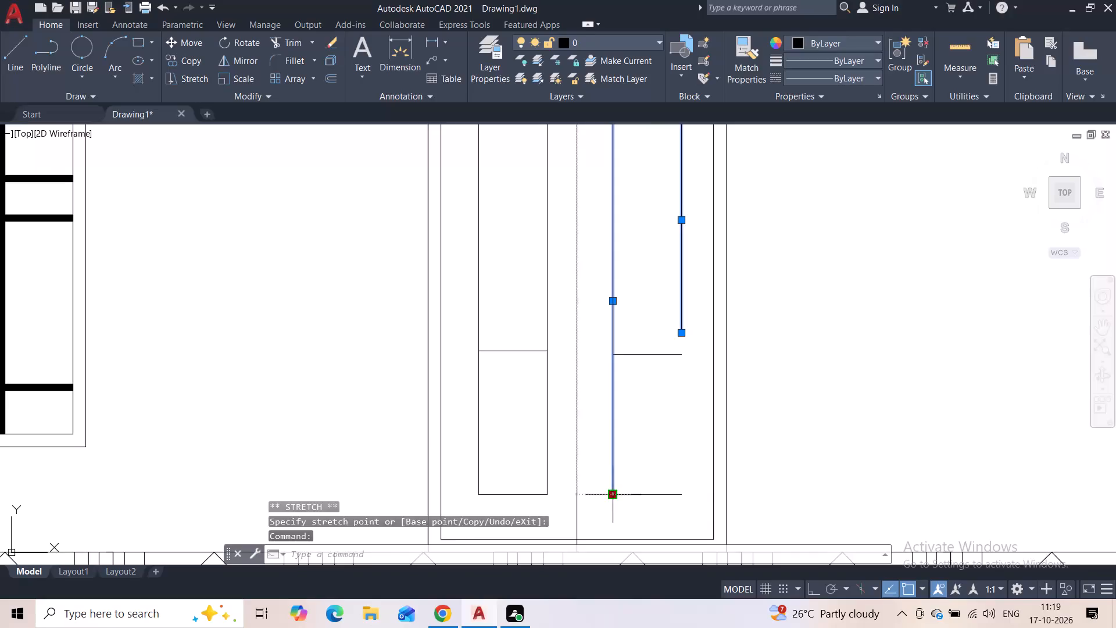
left_click(610, 333)
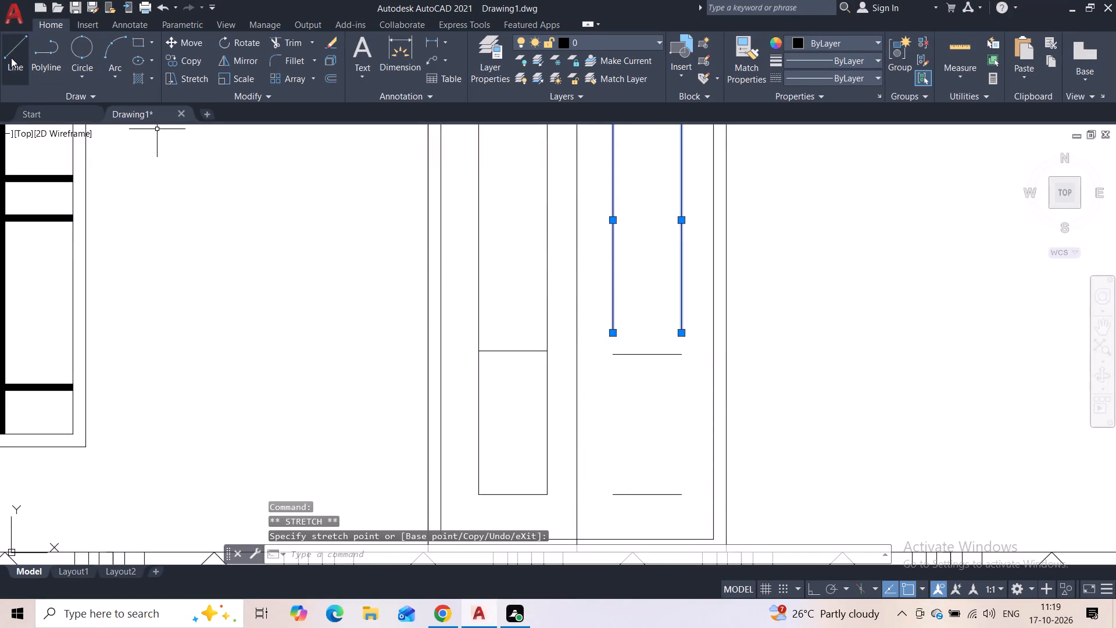
Draw a horizontal line closing the bottom of the right leaf's upper panel between its shortened sides.
left_click(11, 58)
left_click(611, 337)
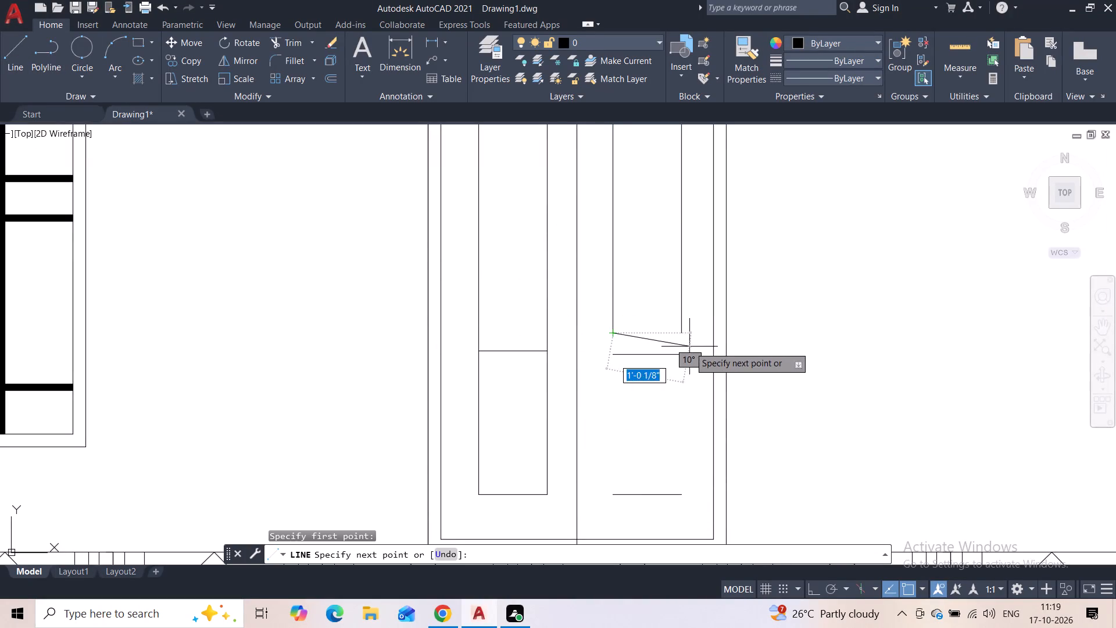
left_click(686, 332)
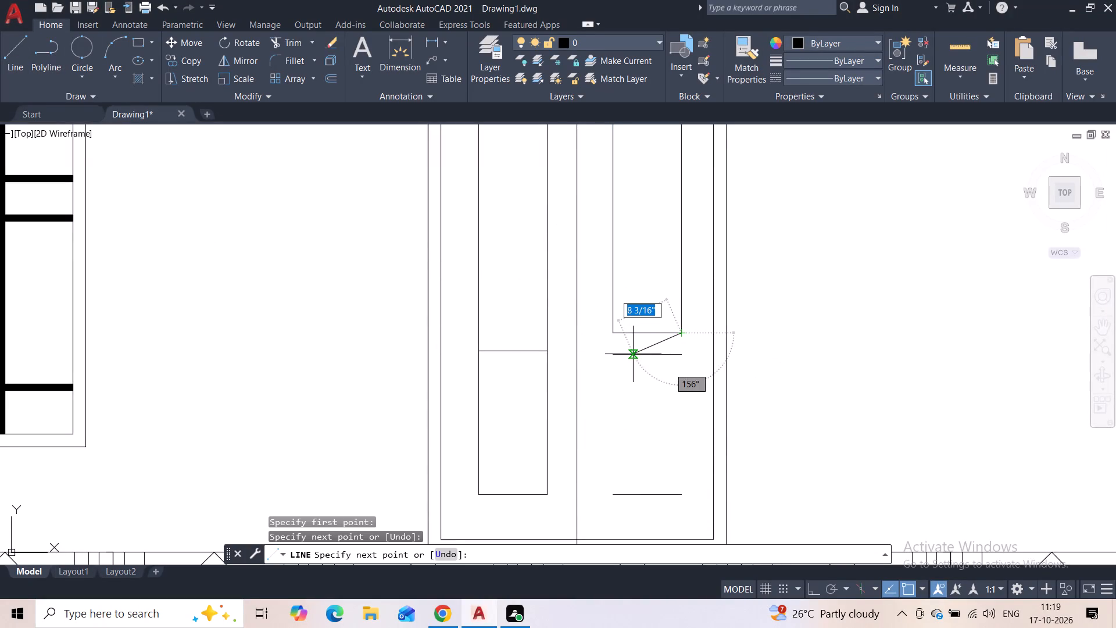
key("Escape")
Draw the two vertical sides of the right leaf's lower panel, each about 1'-10" long, from the dividing line to the bottom edge.
key("space")
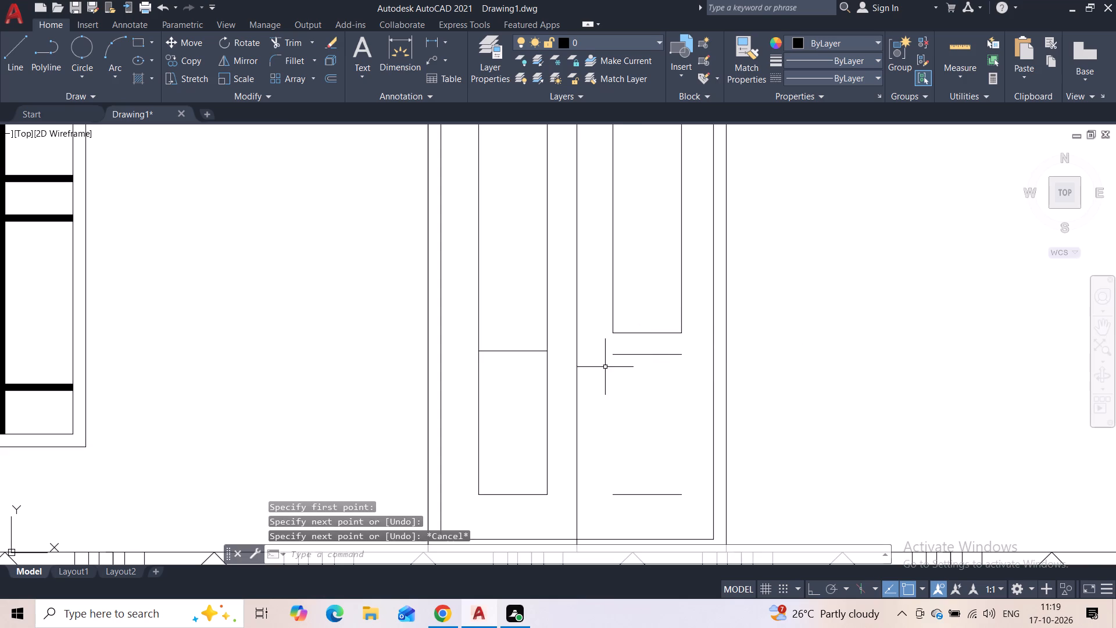
left_click(613, 354)
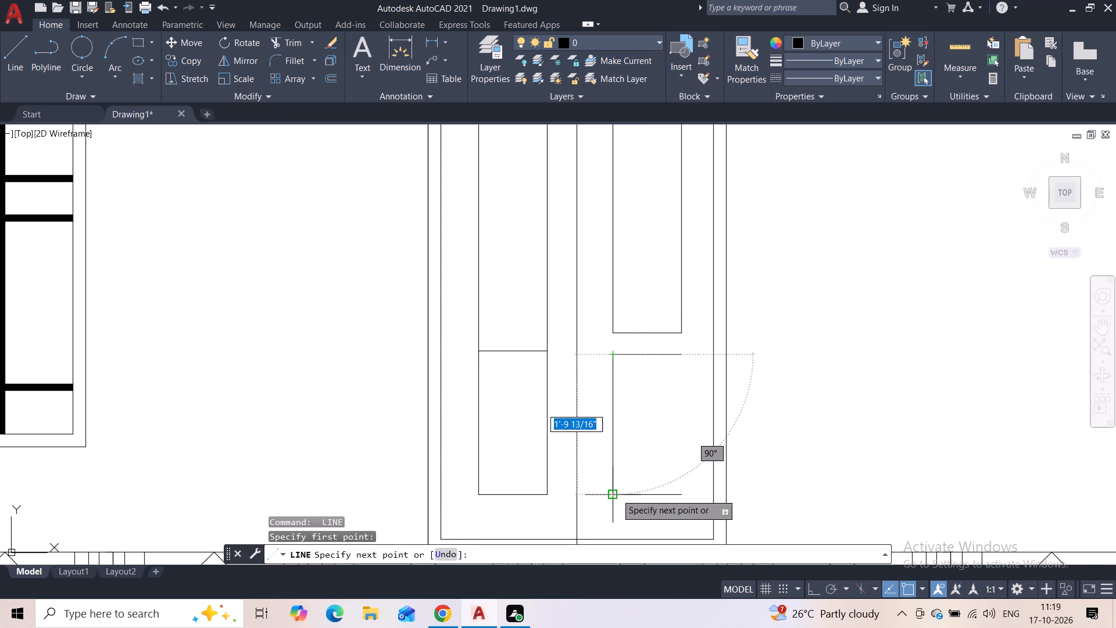
left_click(616, 494)
key("space")
key("space")
left_click(680, 358)
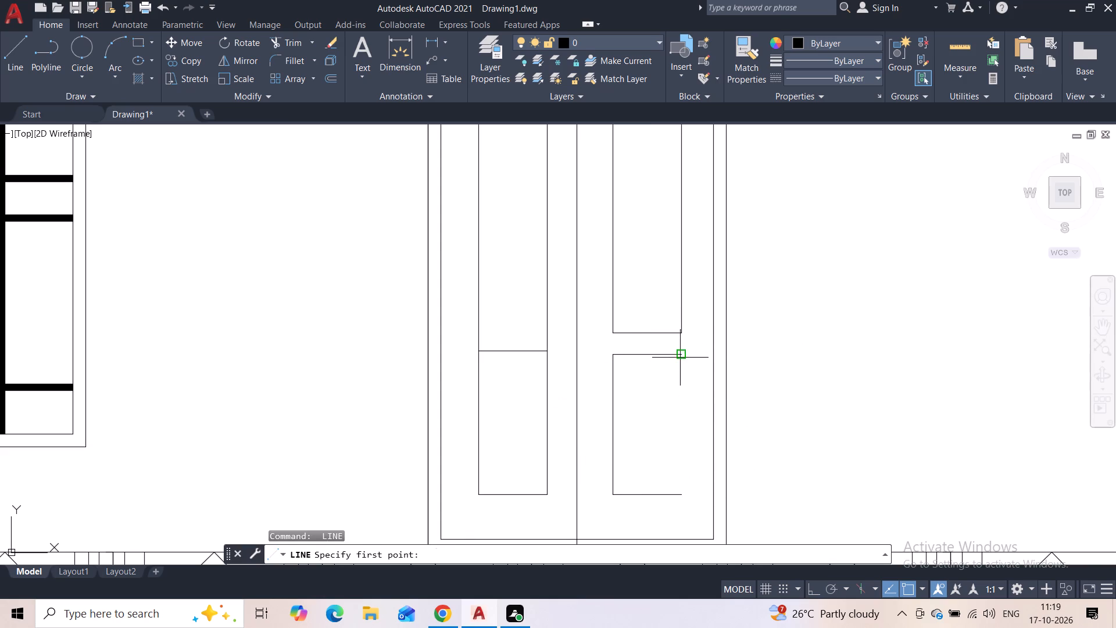
left_click(683, 495)
key("space")
Explode the left leaf's panel outline and shorten both vertical sides to about 2'-11", ending just above the dividing line.
left_click(493, 388)
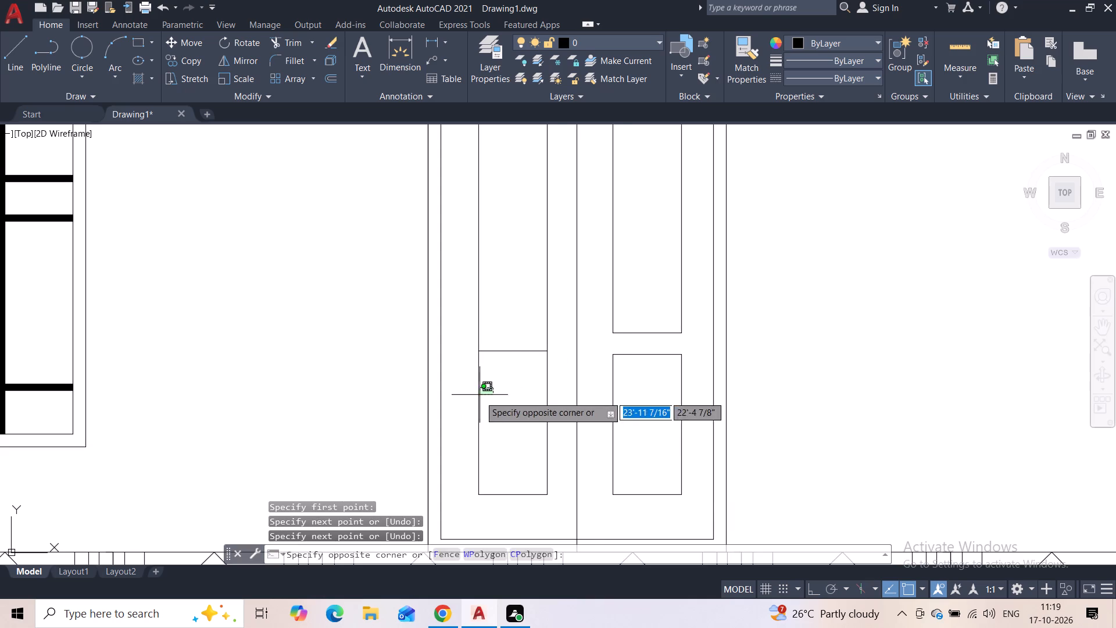
left_click(475, 397)
key("e")
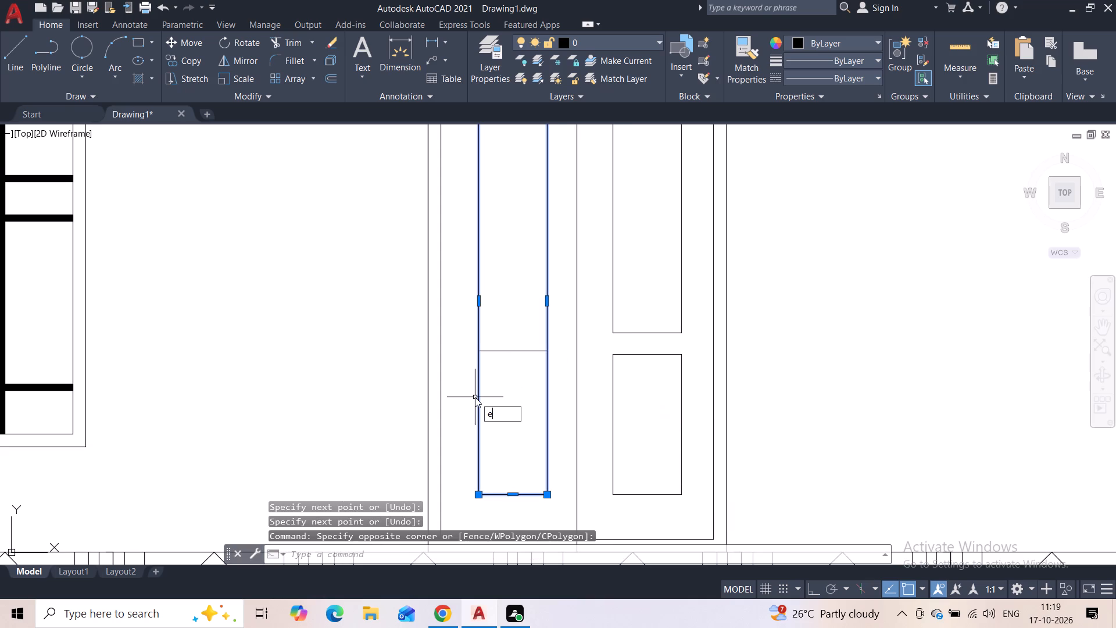
left_click(512, 456)
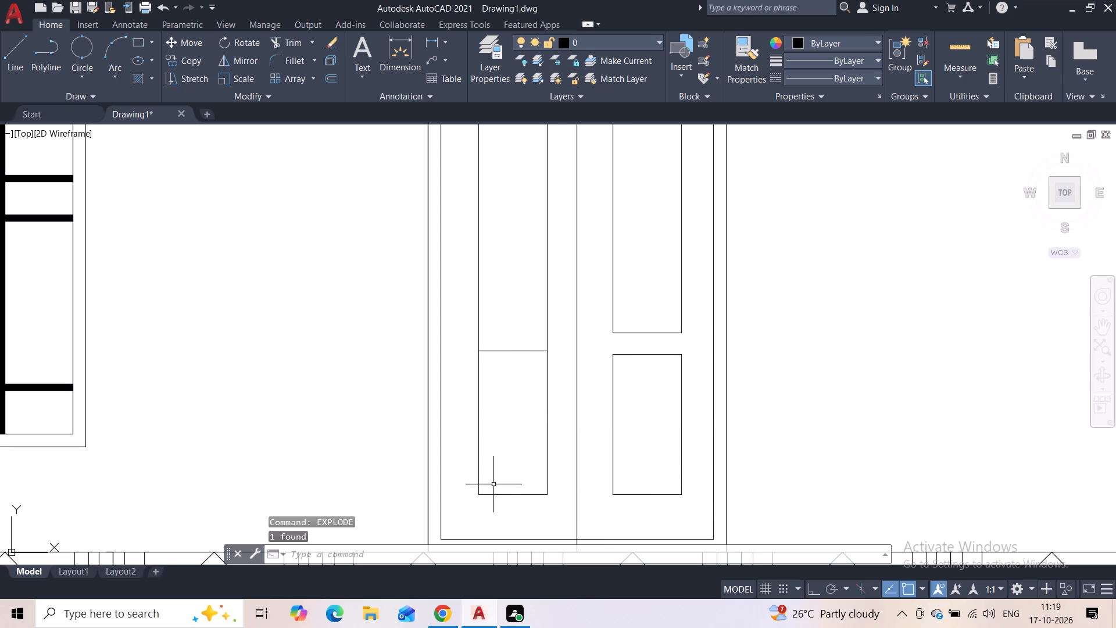
left_click(481, 481)
left_click(481, 492)
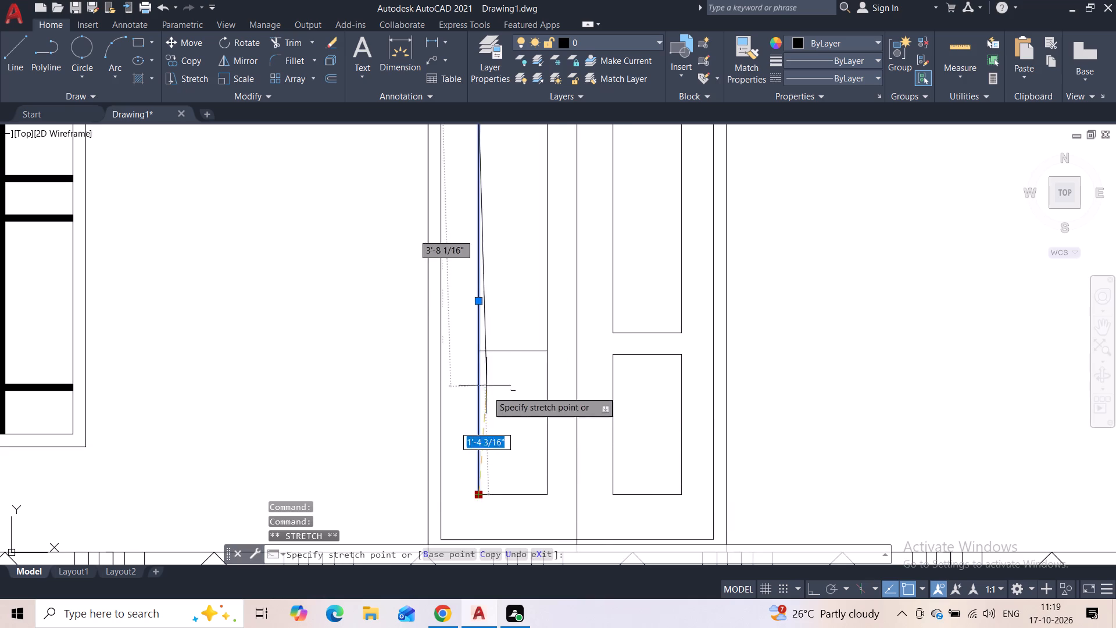
left_click(481, 336)
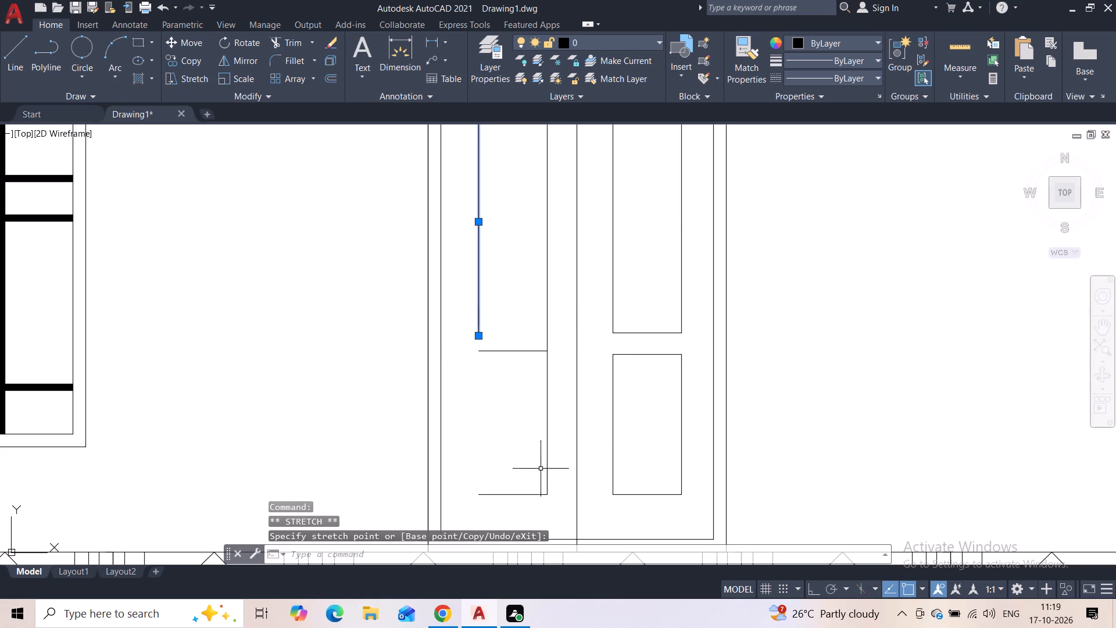
left_click(546, 451)
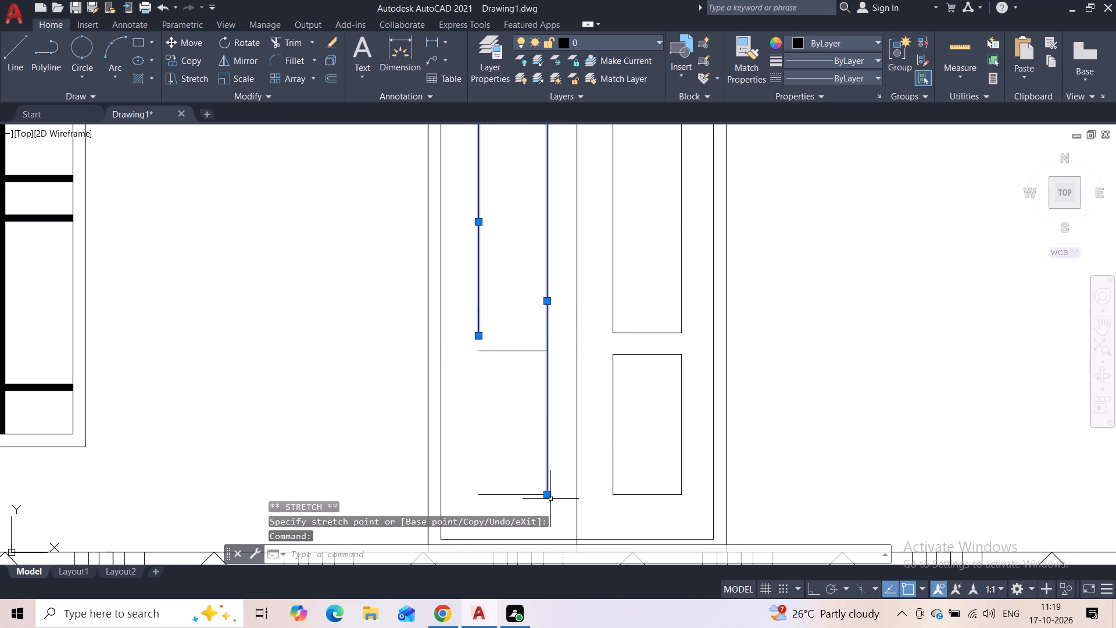
left_click(549, 495)
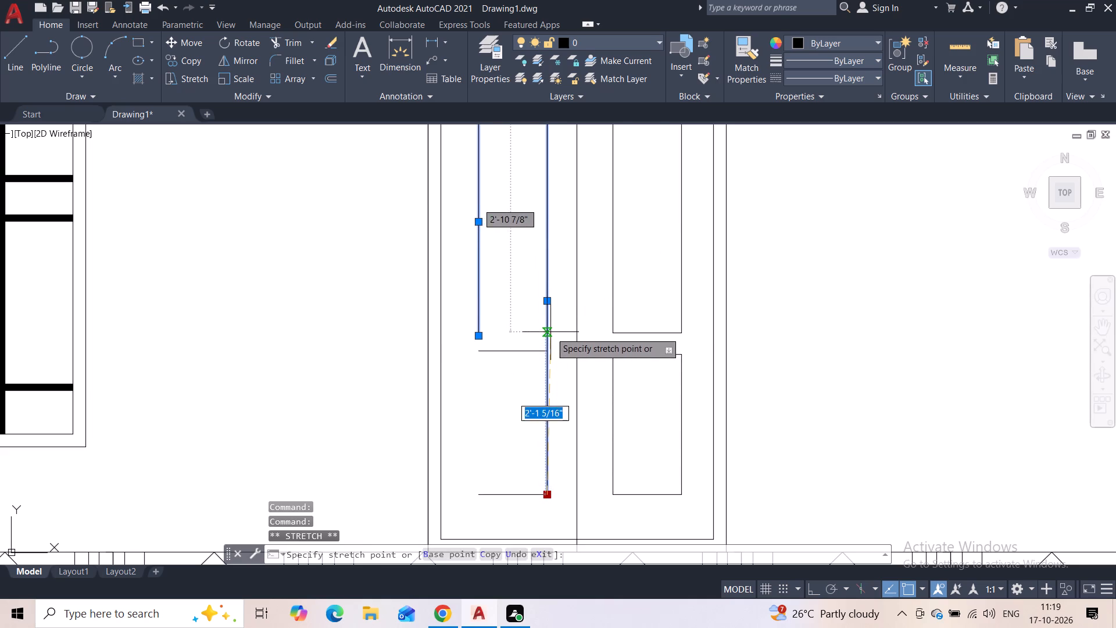
left_click(550, 332)
key("space")
Draw a horizontal line closing the bottom of the left leaf's upper panel between its shortened sides.
left_click(8, 61)
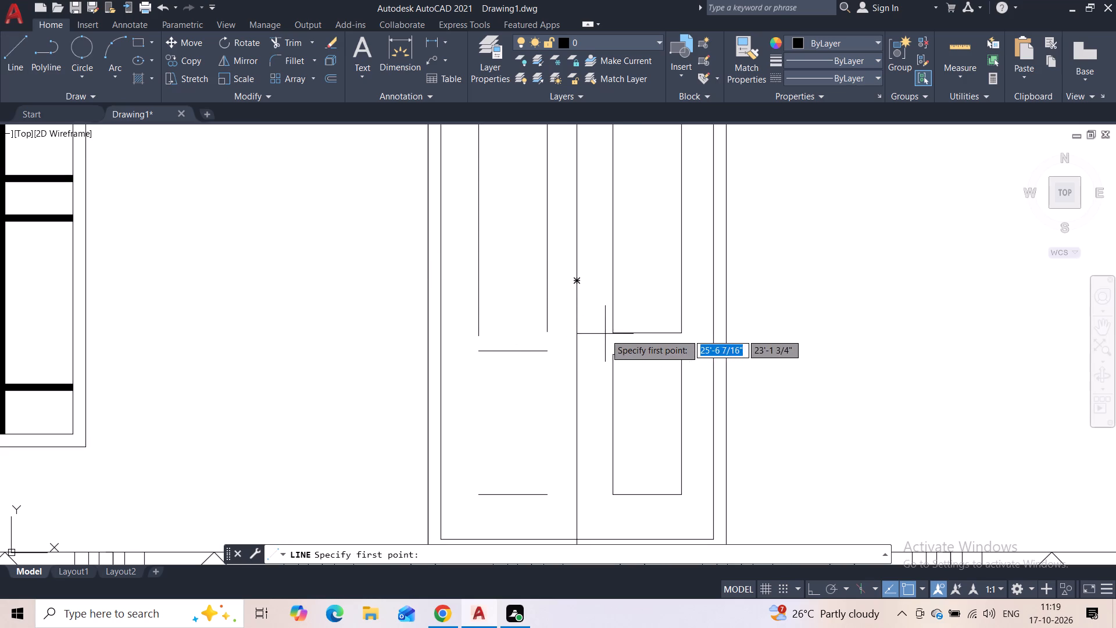
left_click(549, 329)
key("space")
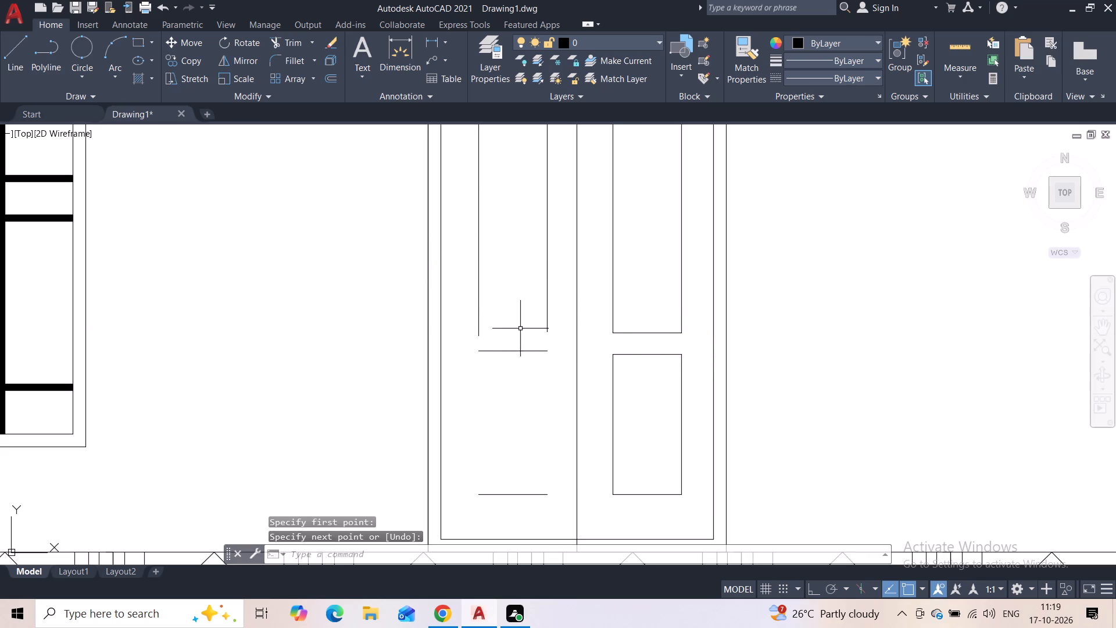
key("space")
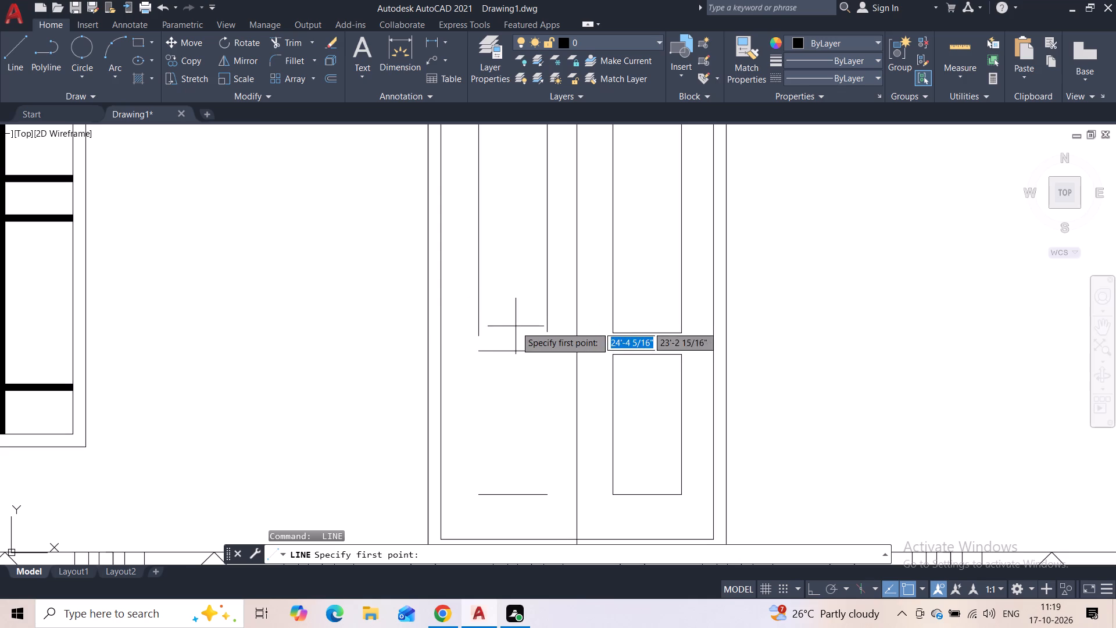
left_click(548, 332)
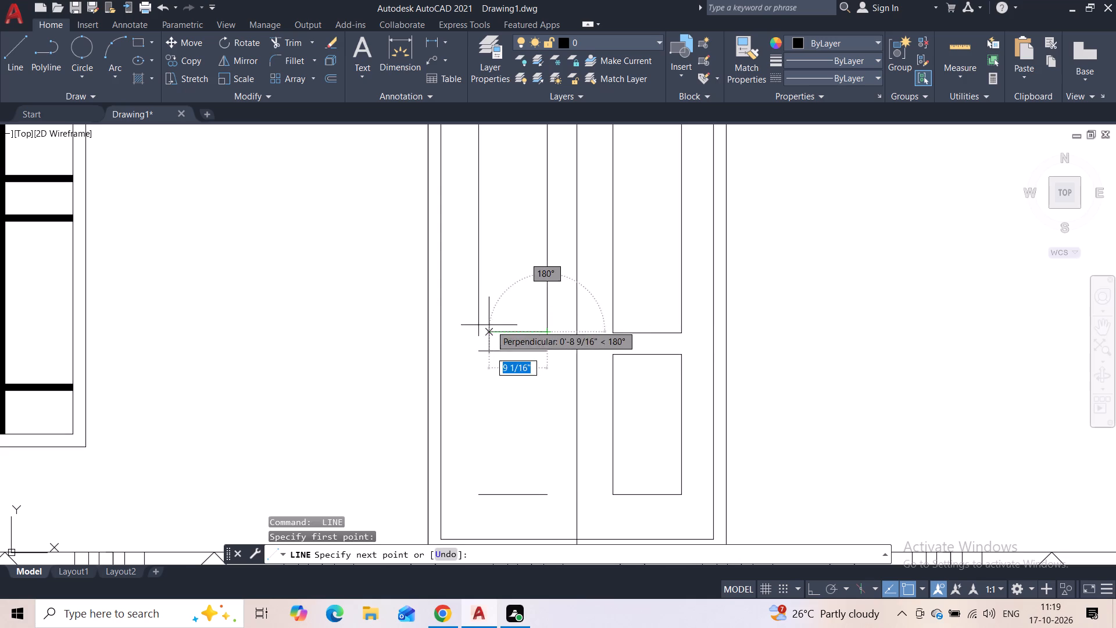
left_click(481, 325)
key("space")
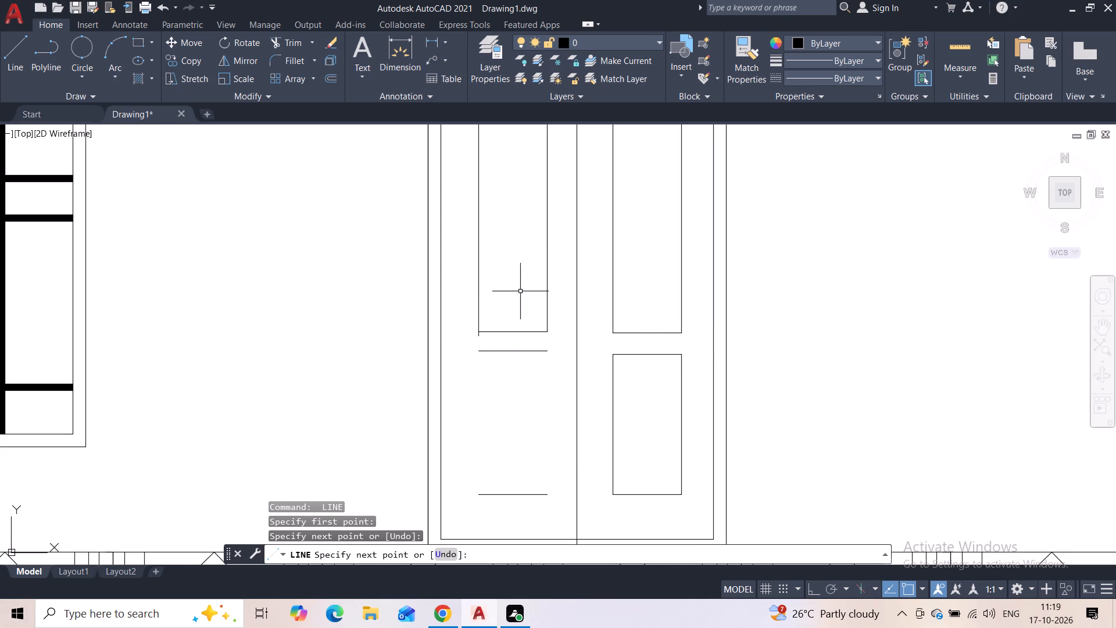
Trim the short stub of the vertical side projecting below the left leaf's upper panel.
scroll(472, 330, "up", 2)
left_click(284, 37)
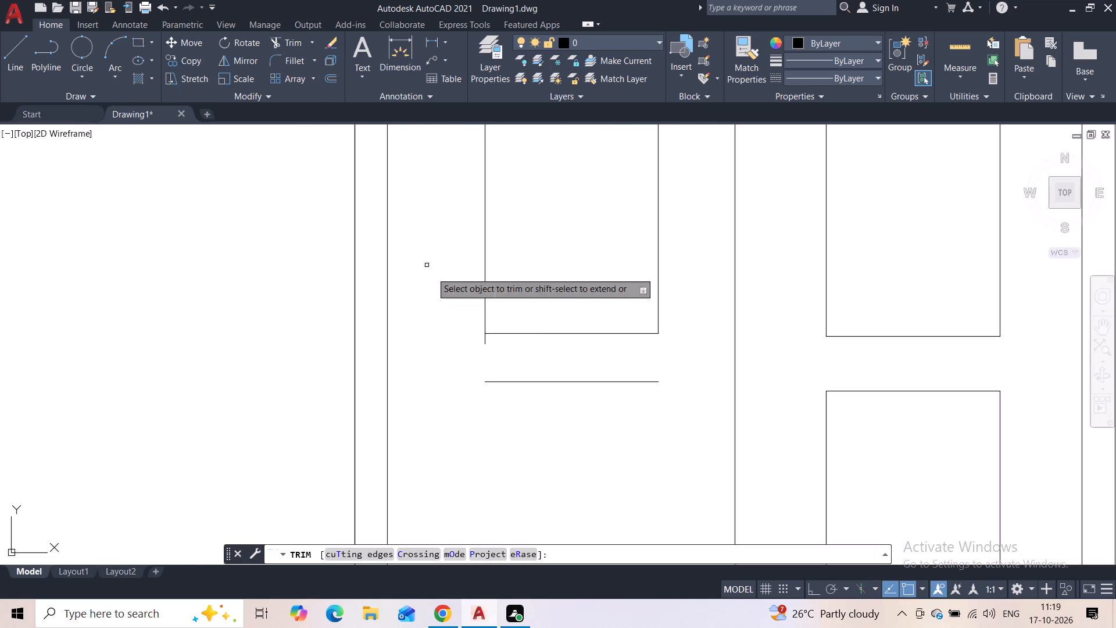
scroll(462, 316, "up", 2)
left_click_drag(519, 369, 493, 368)
key("space")
Draw the two vertical sides of the left leaf's lower panel, from the dividing line to the bottom edge.
middle_click_drag(495, 381, 467, 364)
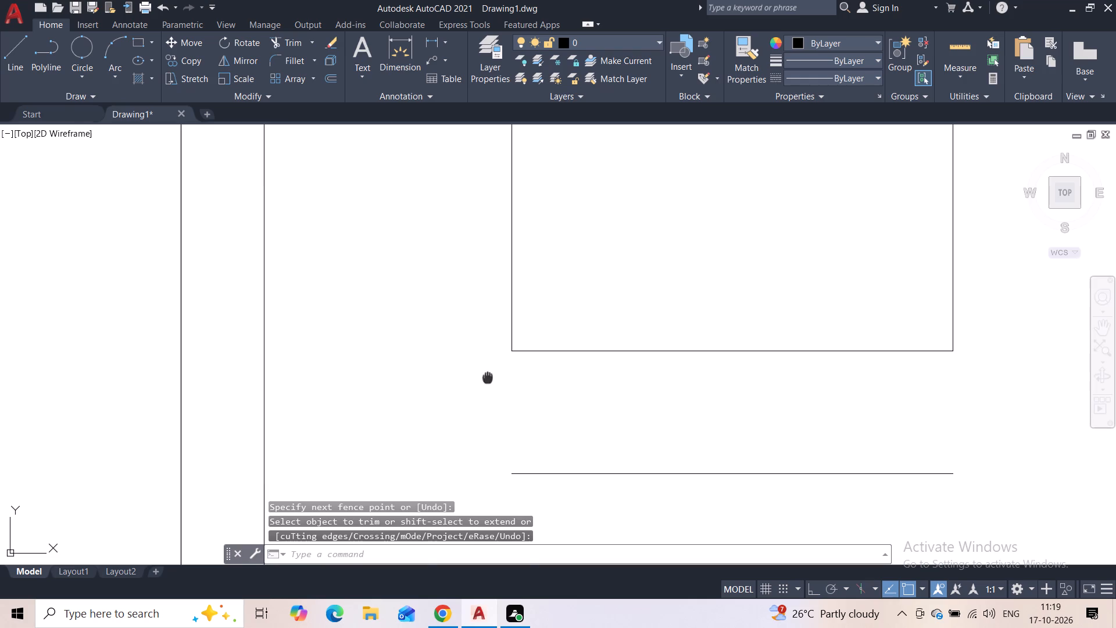
middle_click_drag(467, 364, 303, 255)
scroll(255, 223, "down", 3)
left_click(8, 60)
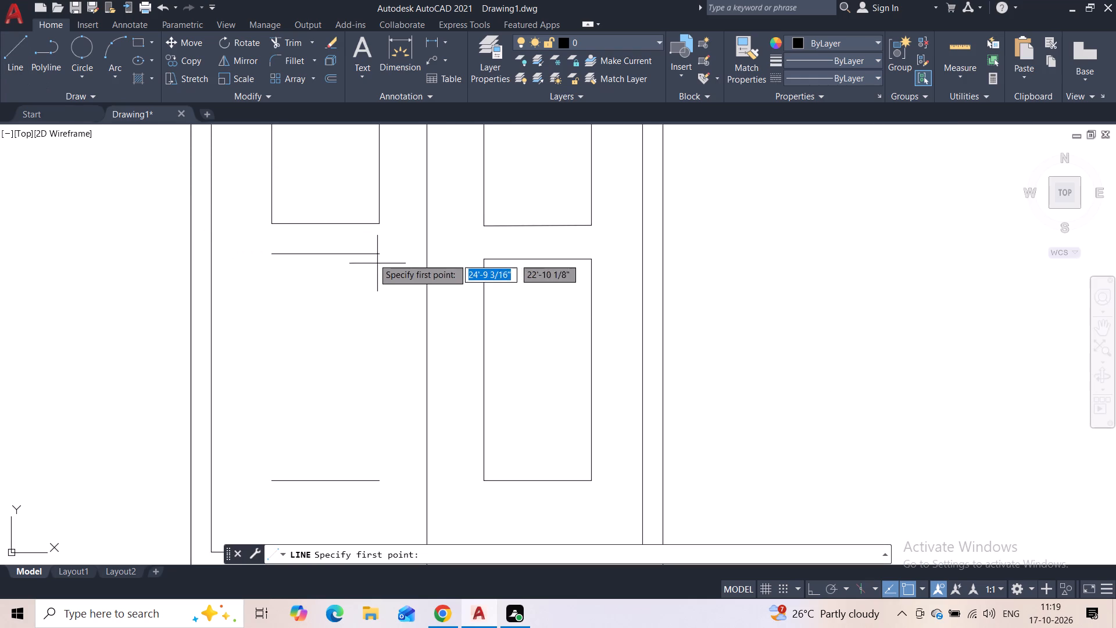
left_click(378, 256)
left_click(381, 480)
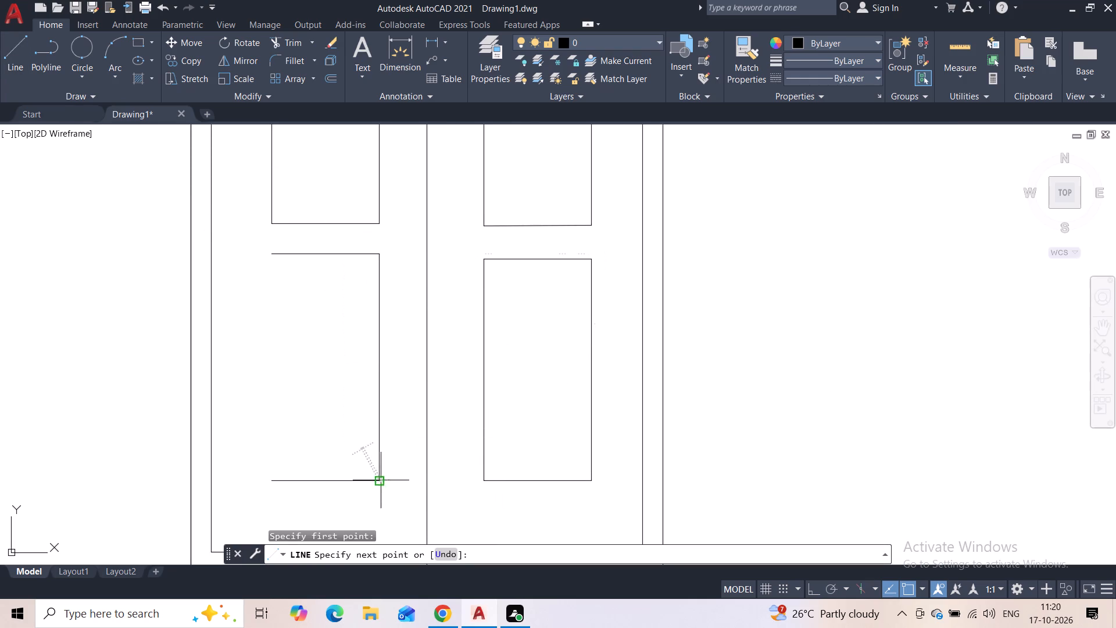
key("space")
key("space")
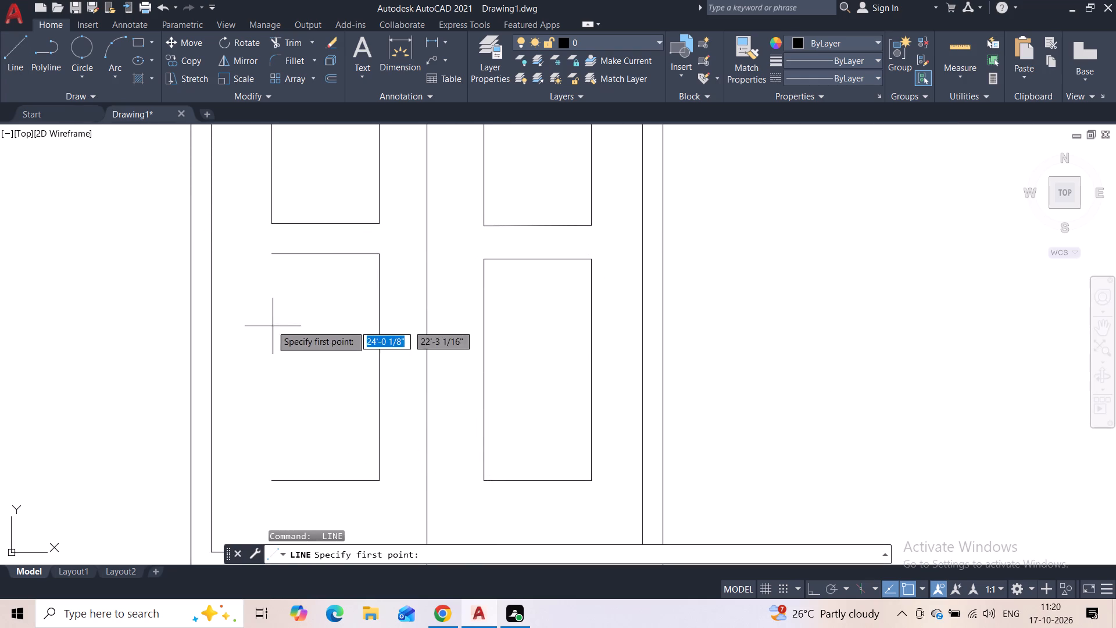
left_click(276, 260)
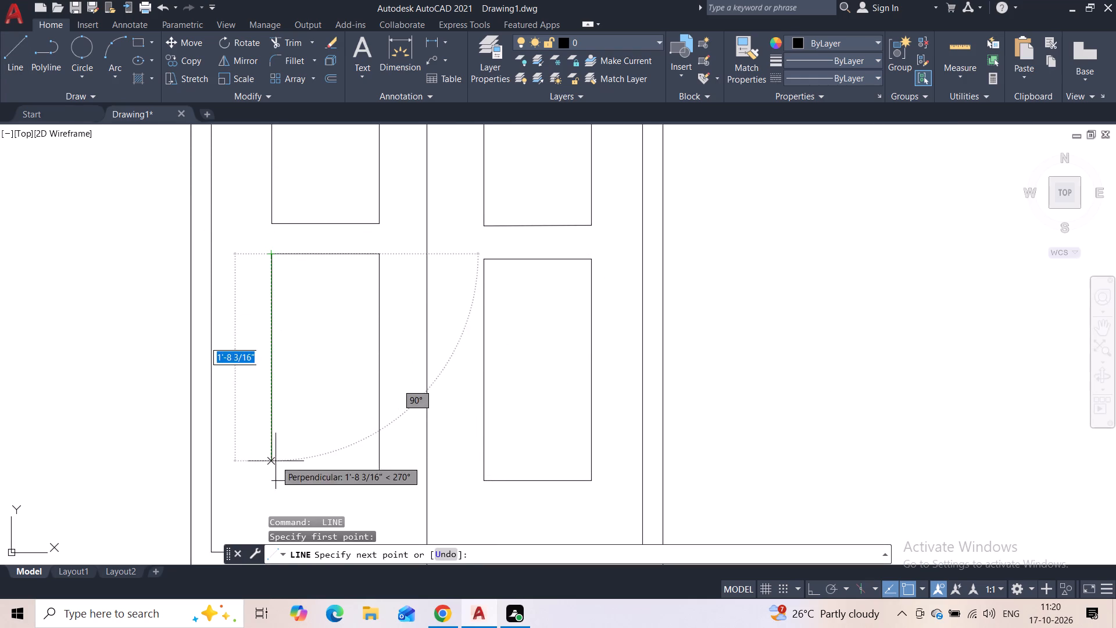
left_click(273, 477)
key("Escape")
Hatch both leaves of the upper-floor door with the Solid pattern around their panels, leaving the panels unfilled.
scroll(283, 367, "down", 2)
scroll(337, 342, "down", 1)
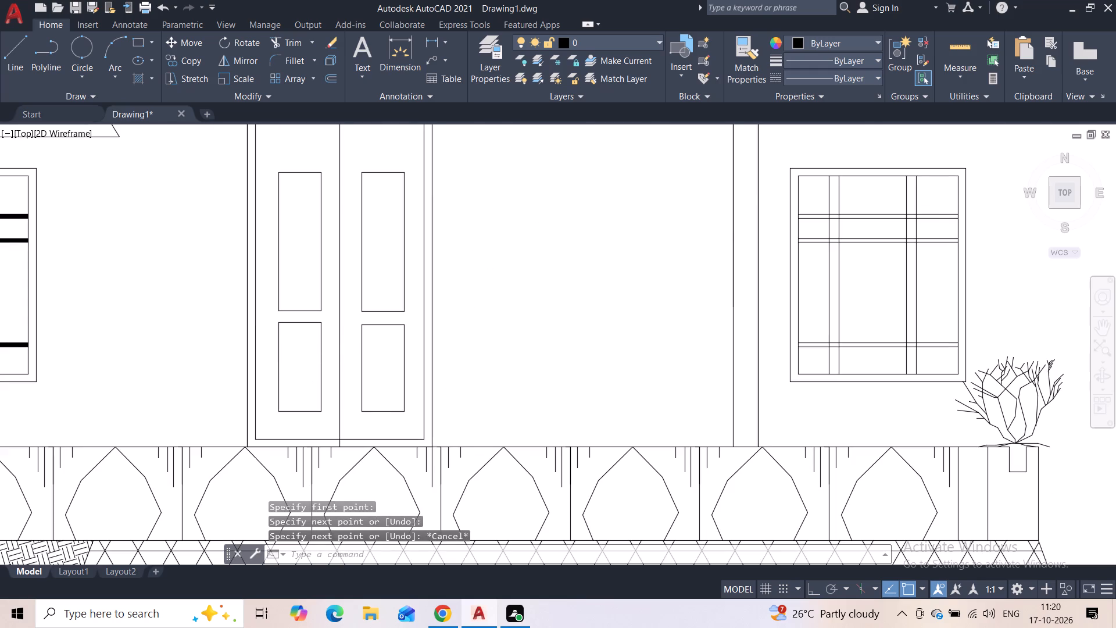
scroll(337, 342, "down", 1)
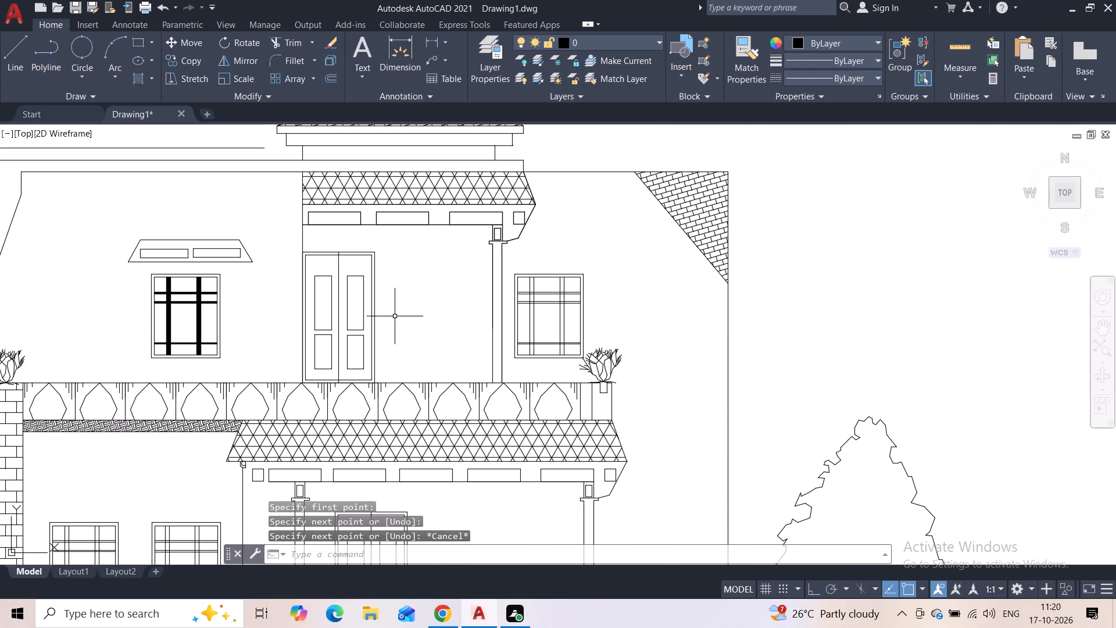
key("h")
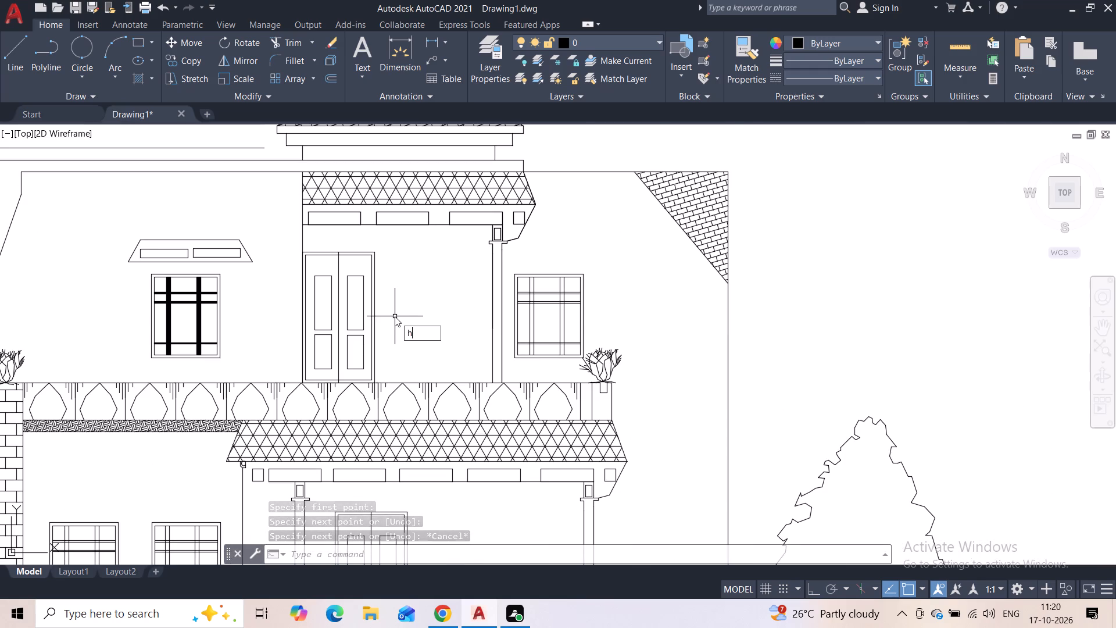
left_click(418, 345)
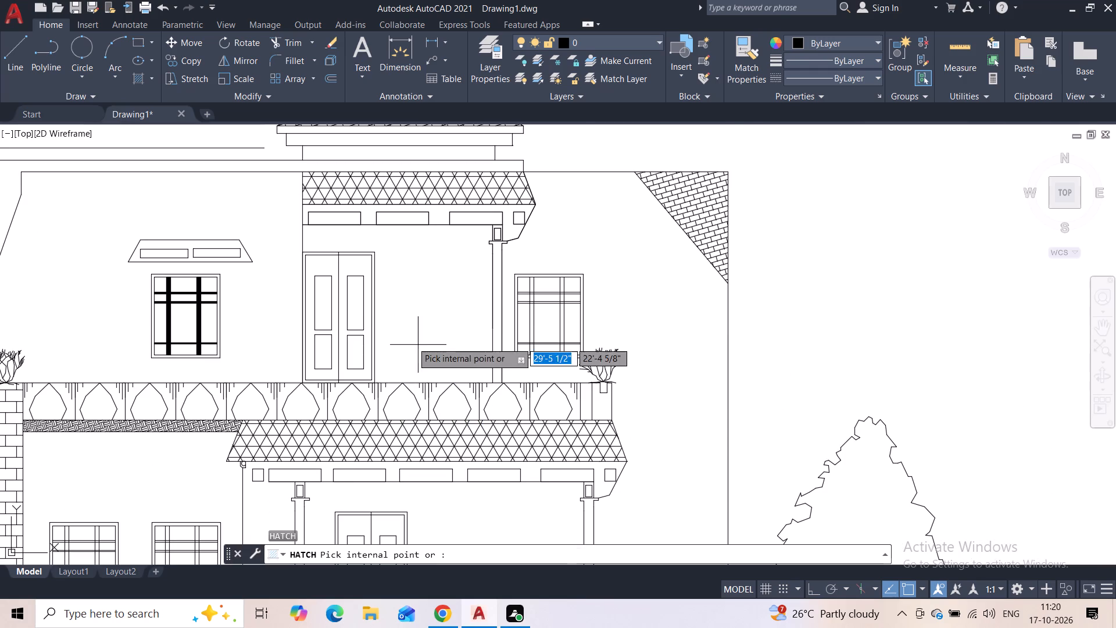
left_click(350, 262)
left_click(324, 267)
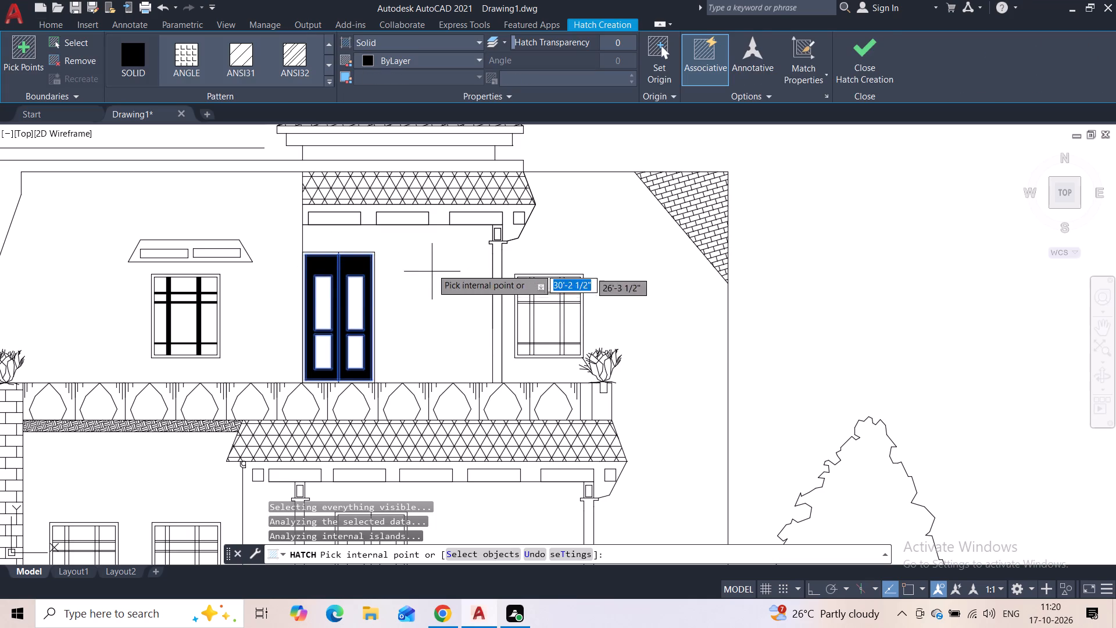
left_click(850, 62)
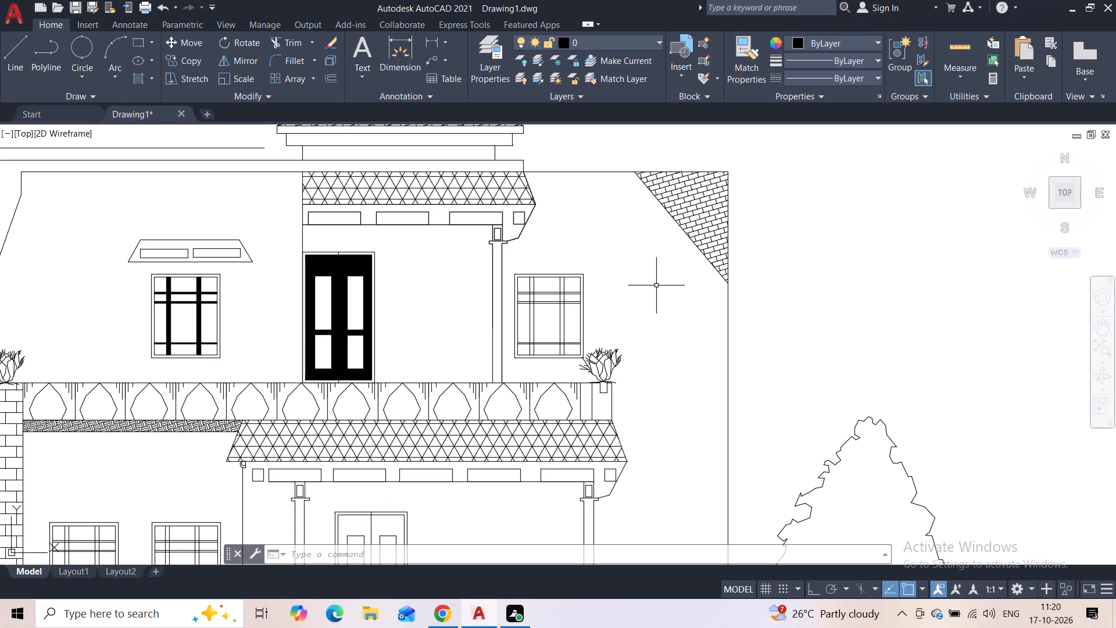
Draw a slanted line in the tapered bracket beside the outer left wall, from its bottom edge to the roof slab's underside.
middle_click_drag(218, 210, 423, 236)
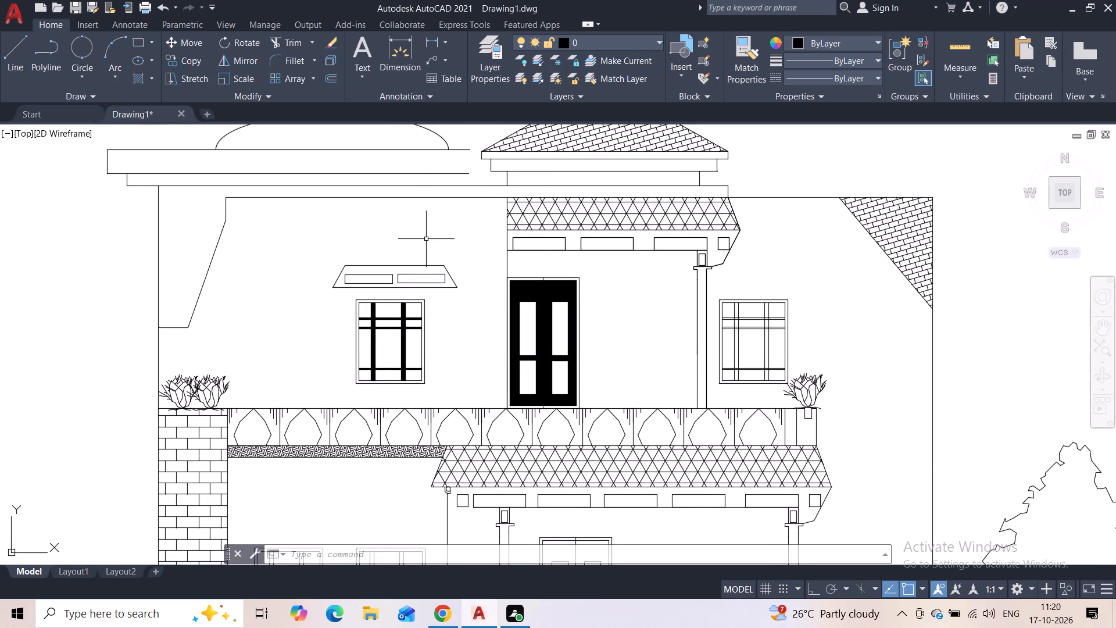
left_click(12, 50)
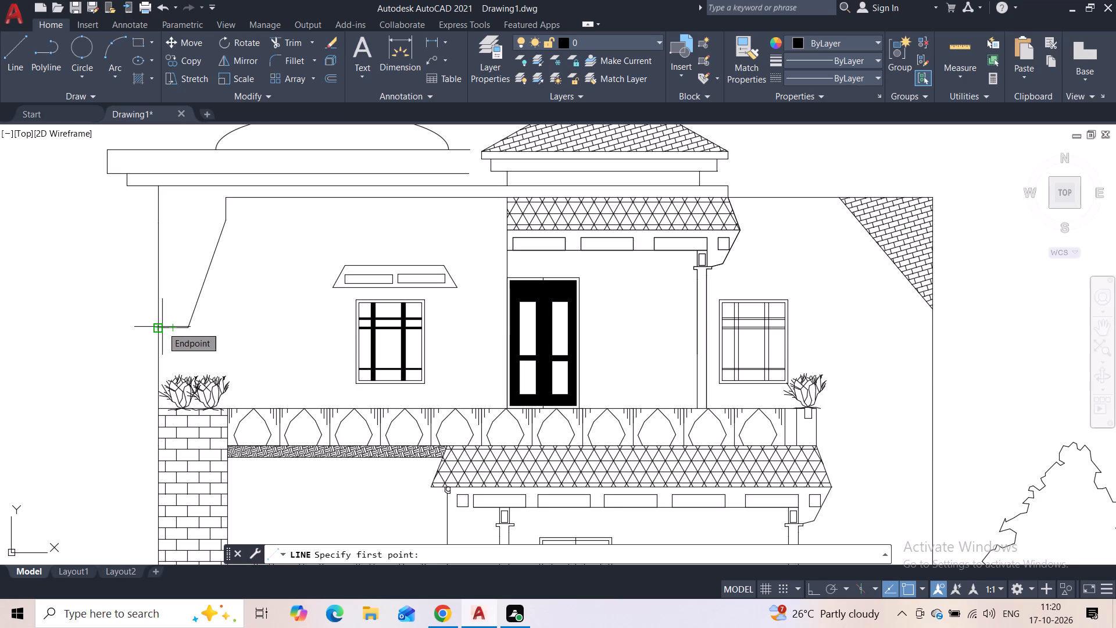
scroll(162, 327, "up", 2)
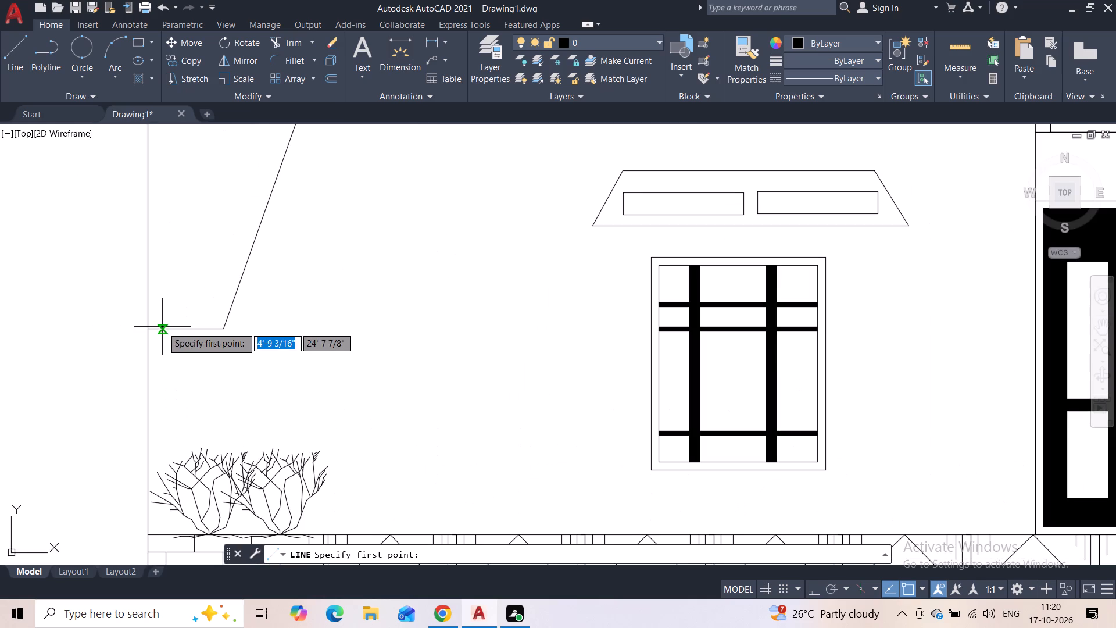
left_click(162, 327)
middle_click_drag(184, 205, 144, 454)
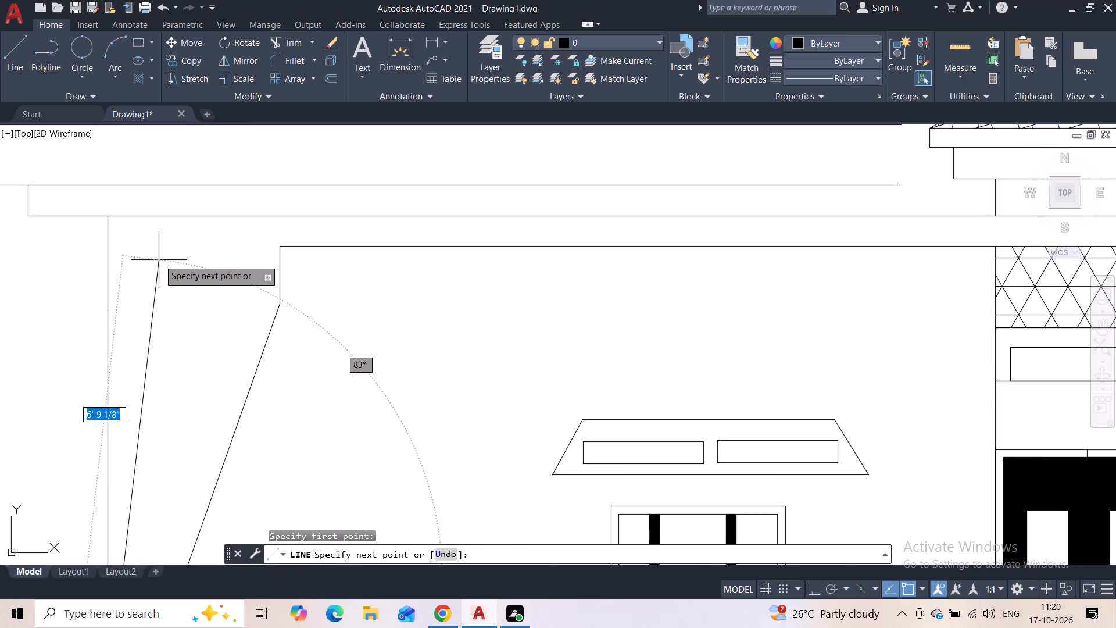
left_click(145, 217)
middle_click_drag(148, 322, 148, 309)
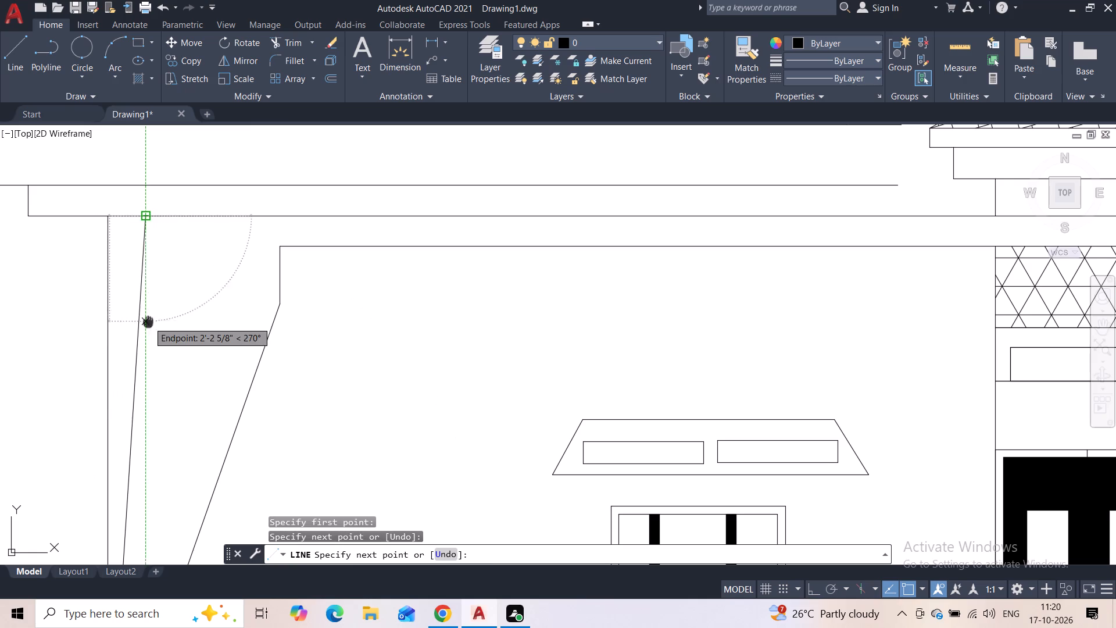
middle_click_drag(148, 309, 140, 184)
key("Escape")
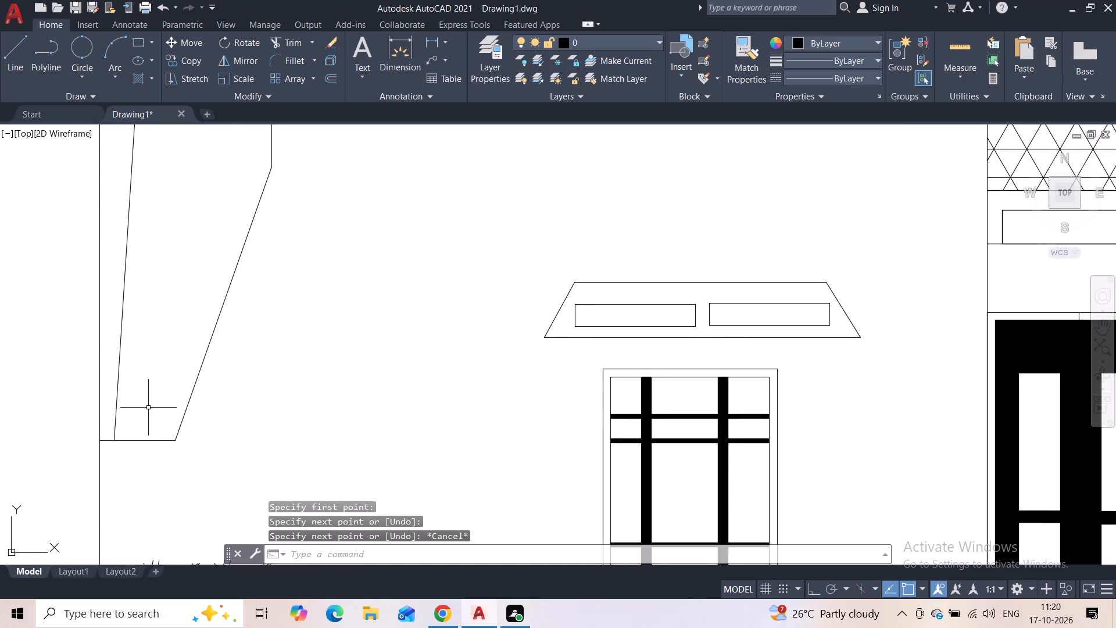
Draw two more slanted lines across the bracket, fanning out towards its sloping edge, the last one about 7'-8" long.
key("space")
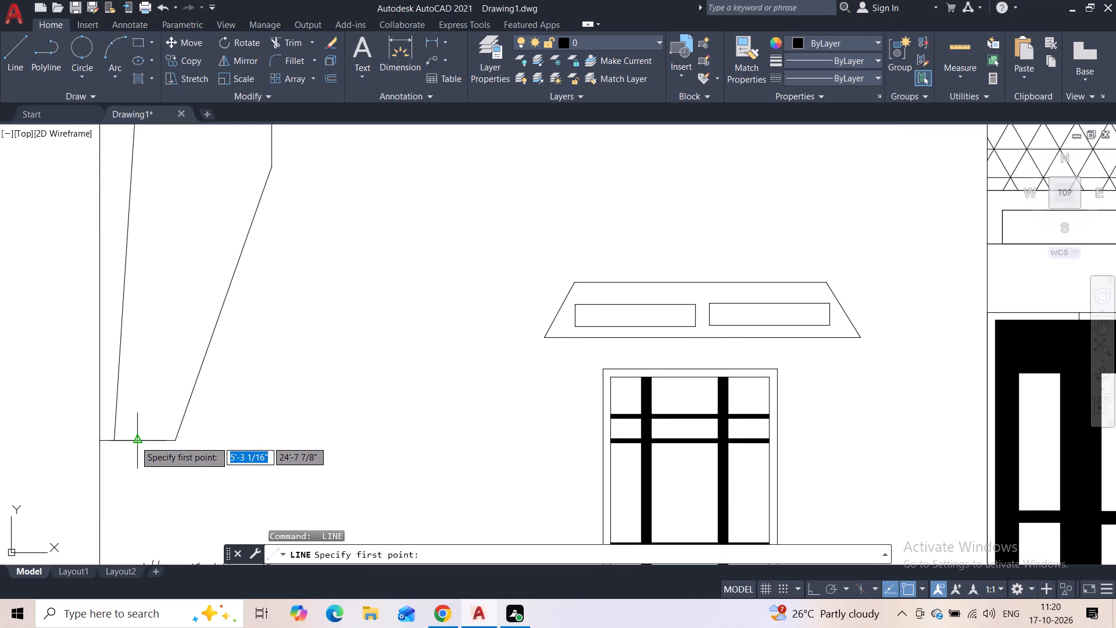
left_click(135, 441)
middle_click_drag(148, 326, 105, 459)
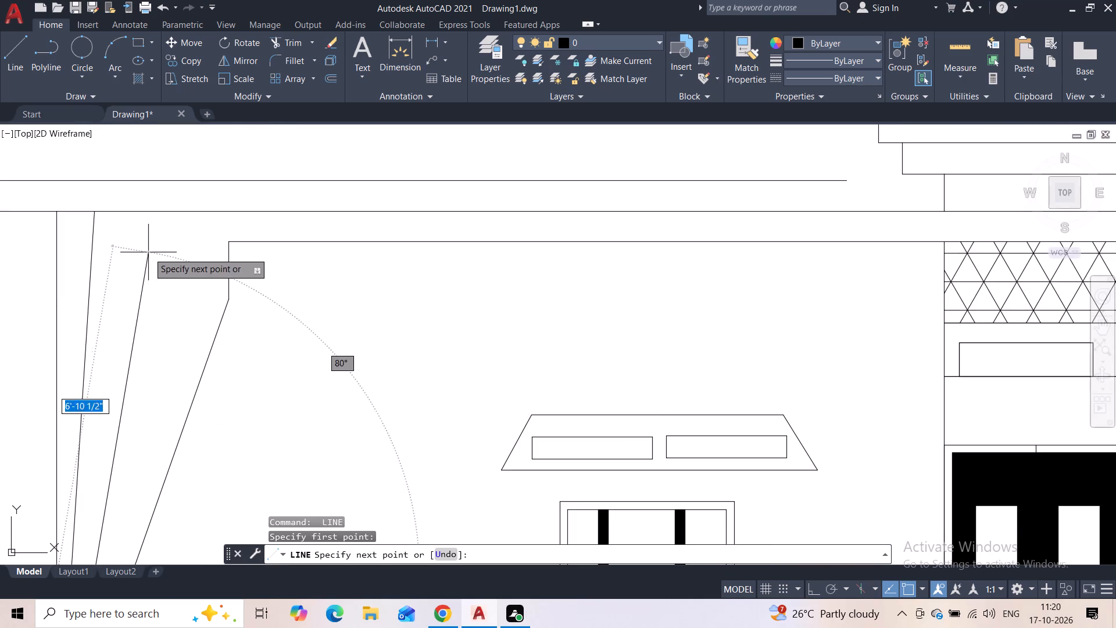
left_click(136, 214)
middle_click_drag(141, 336, 134, 322)
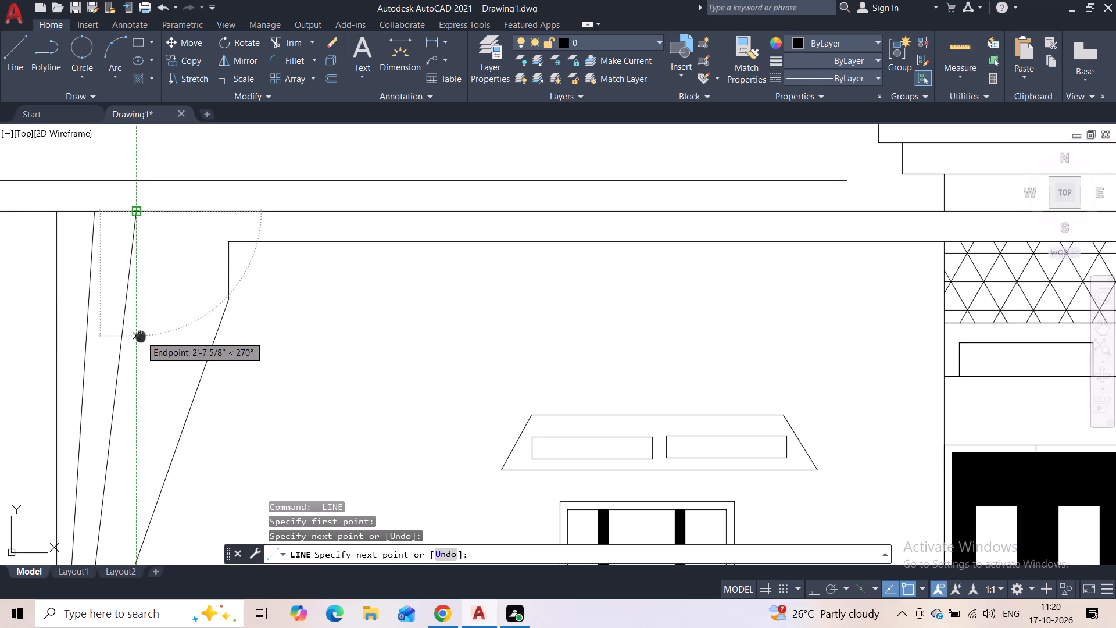
middle_click_drag(134, 322, 120, 251)
key("space")
key("space")
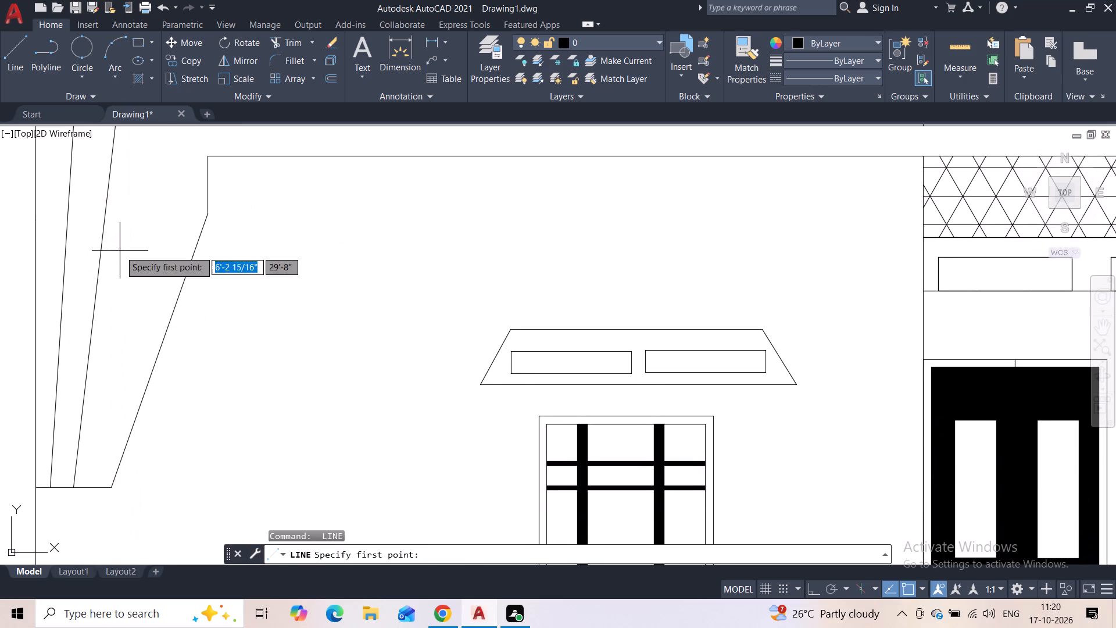
left_click(95, 483)
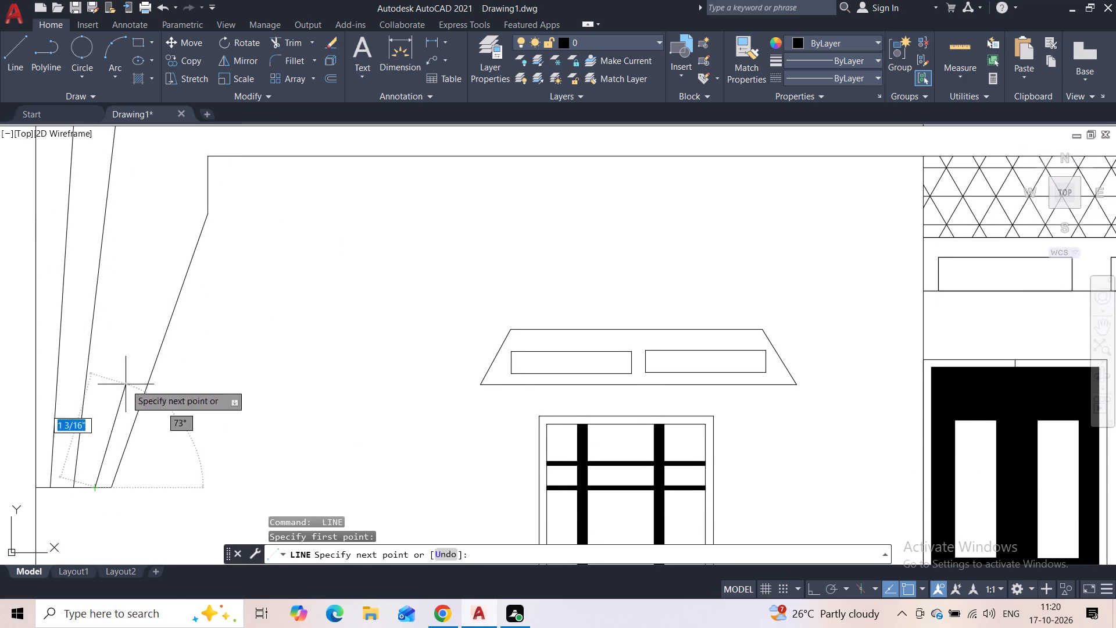
middle_click_drag(169, 187, 121, 330)
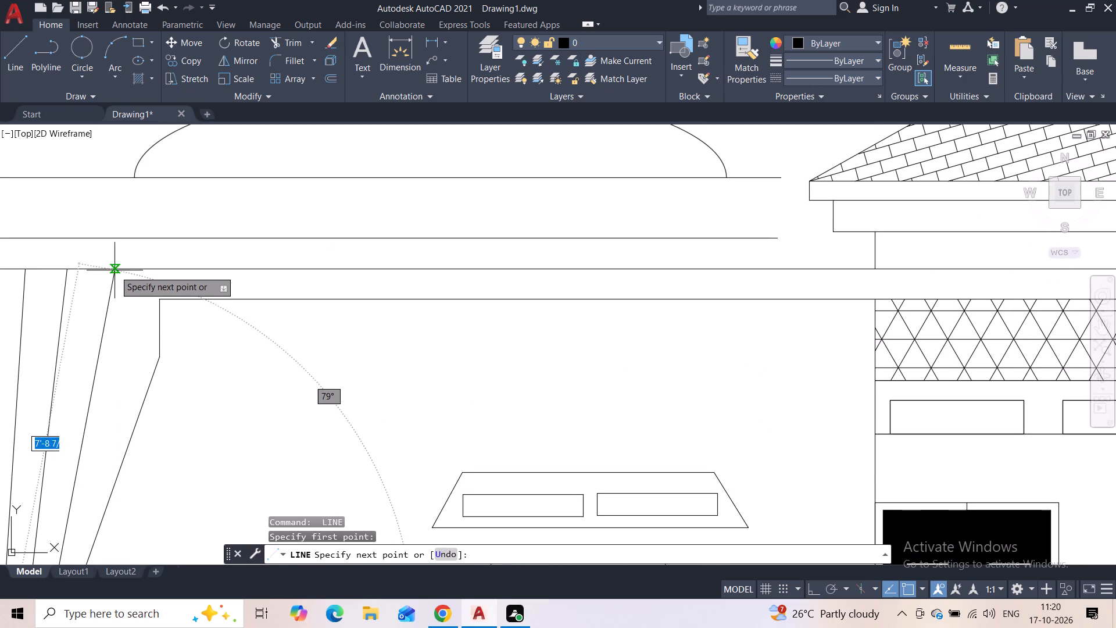
left_click(115, 270)
key("Escape")
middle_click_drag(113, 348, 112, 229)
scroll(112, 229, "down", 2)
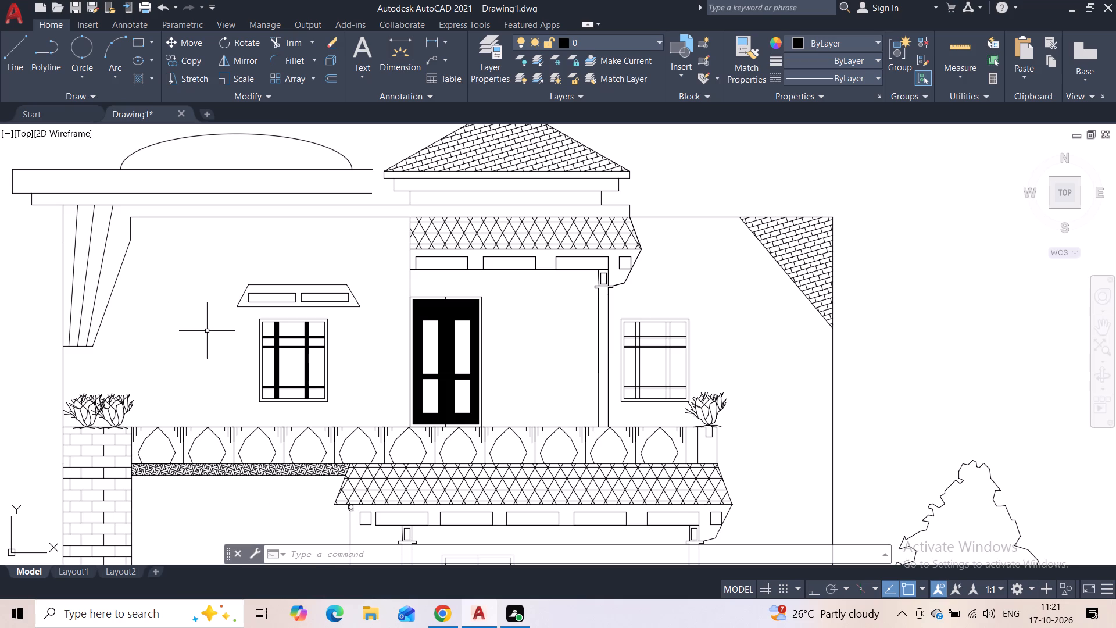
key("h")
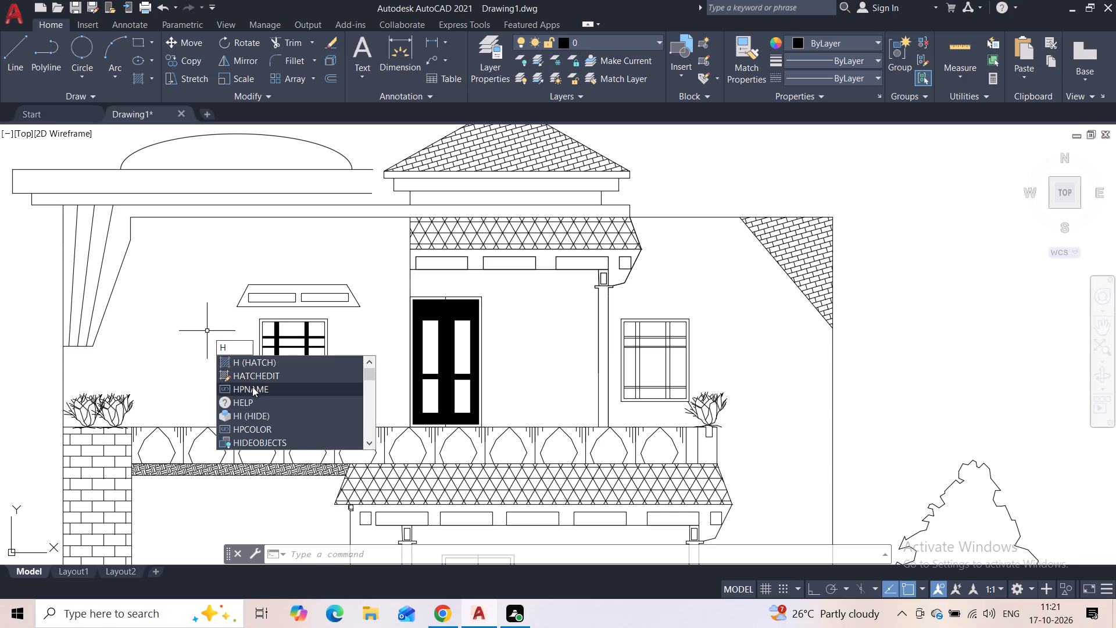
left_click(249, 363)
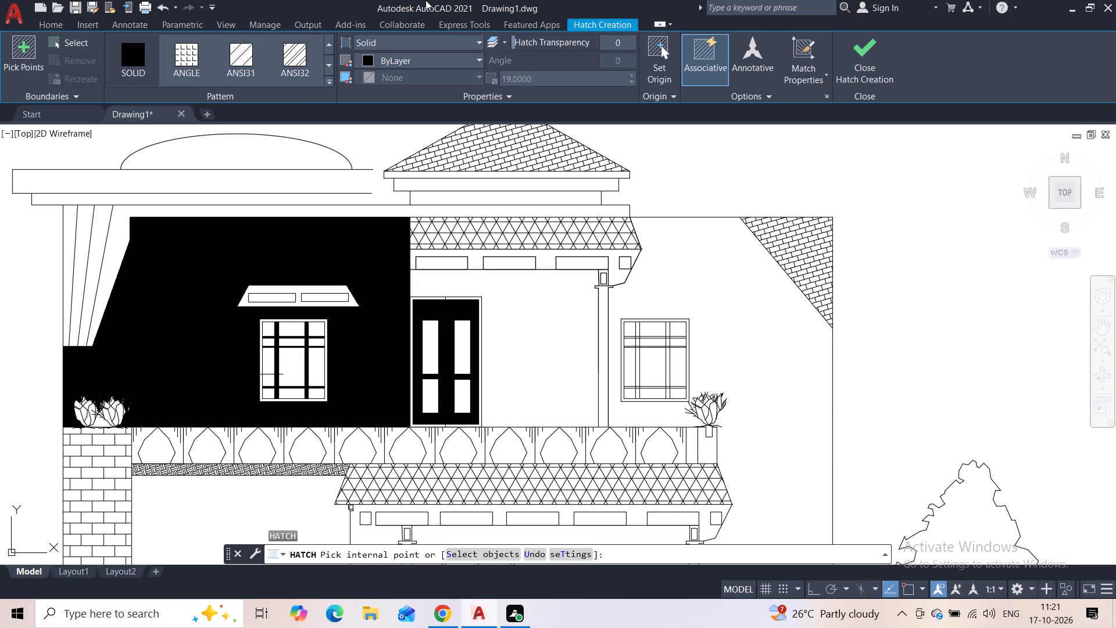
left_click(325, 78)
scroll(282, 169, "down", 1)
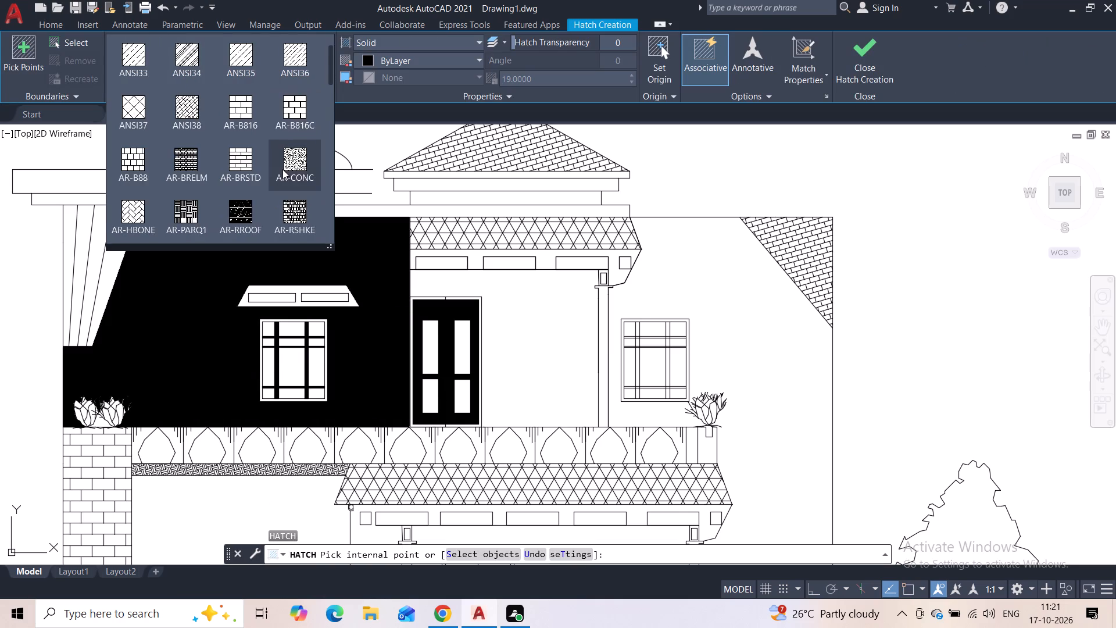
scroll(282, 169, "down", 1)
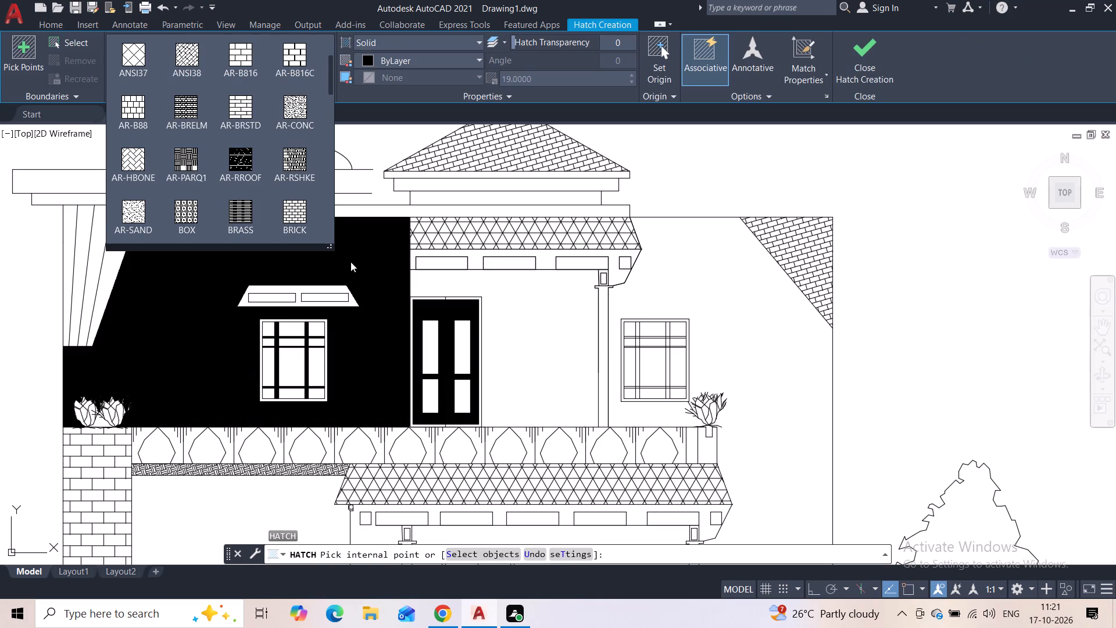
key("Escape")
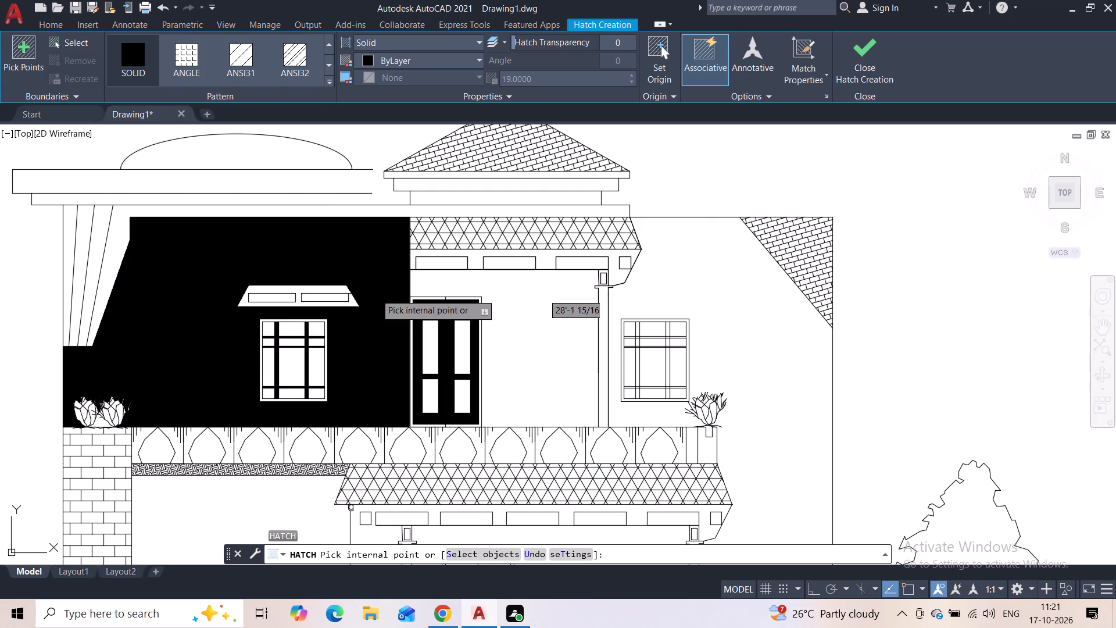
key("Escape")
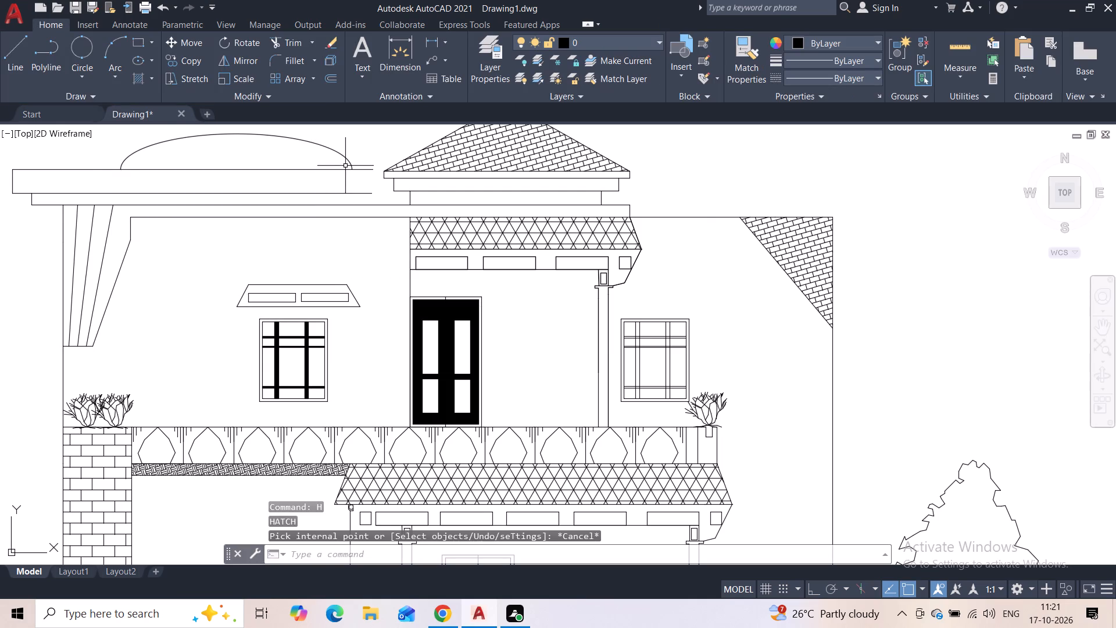
Hatch the two rectangular panels in the trapezoidal hood above the upper-floor window beside the door with the HEX pattern.
key("h")
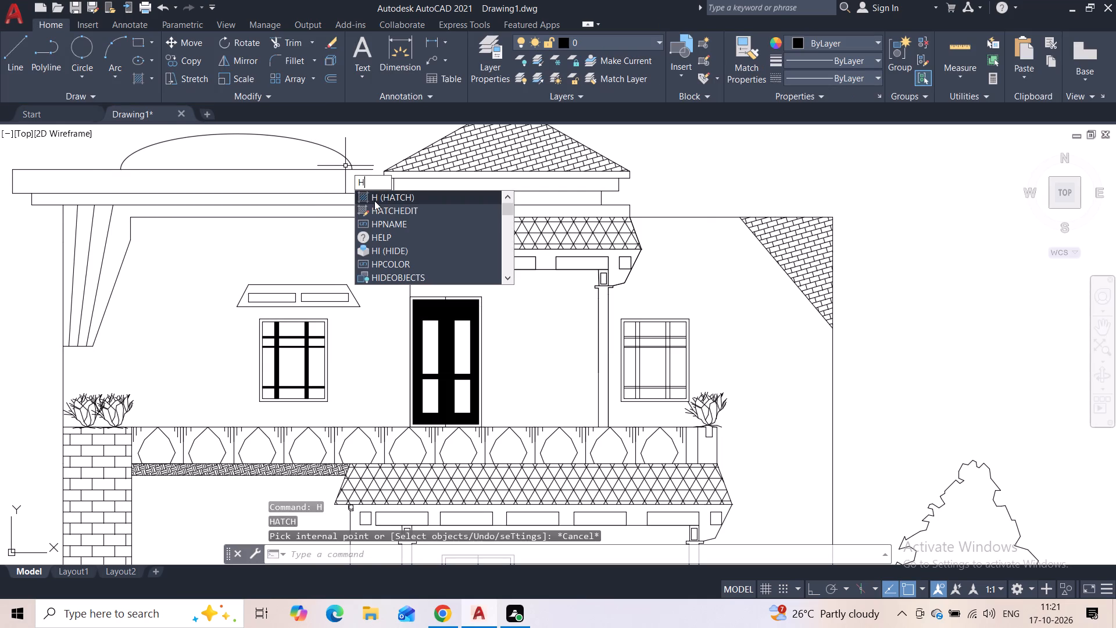
left_click(374, 197)
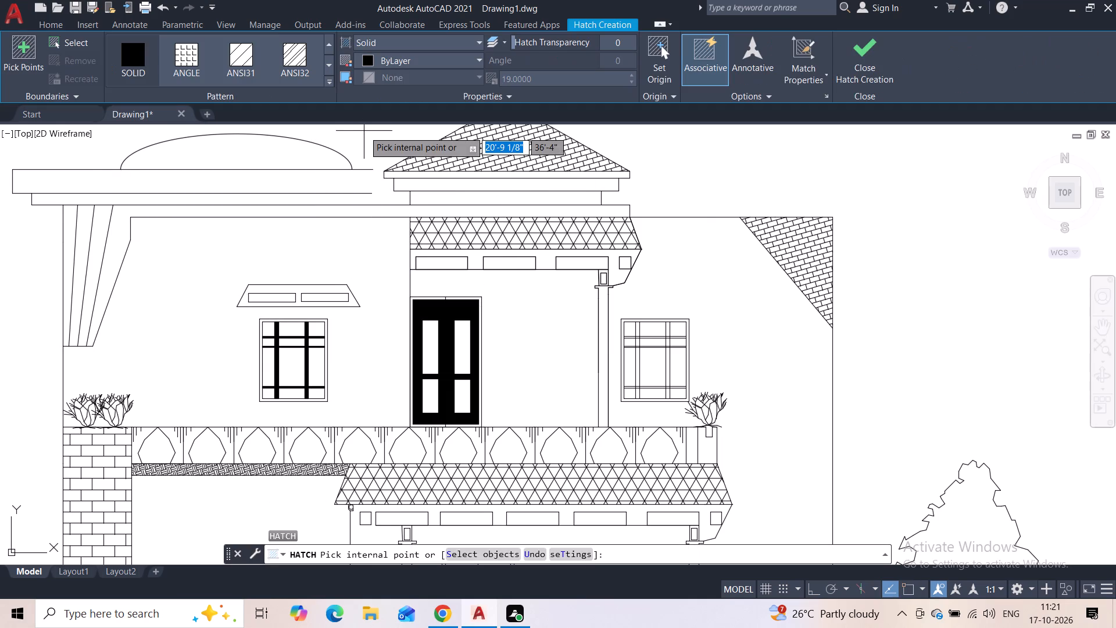
middle_click_drag(364, 132, 357, 206)
left_click(325, 78)
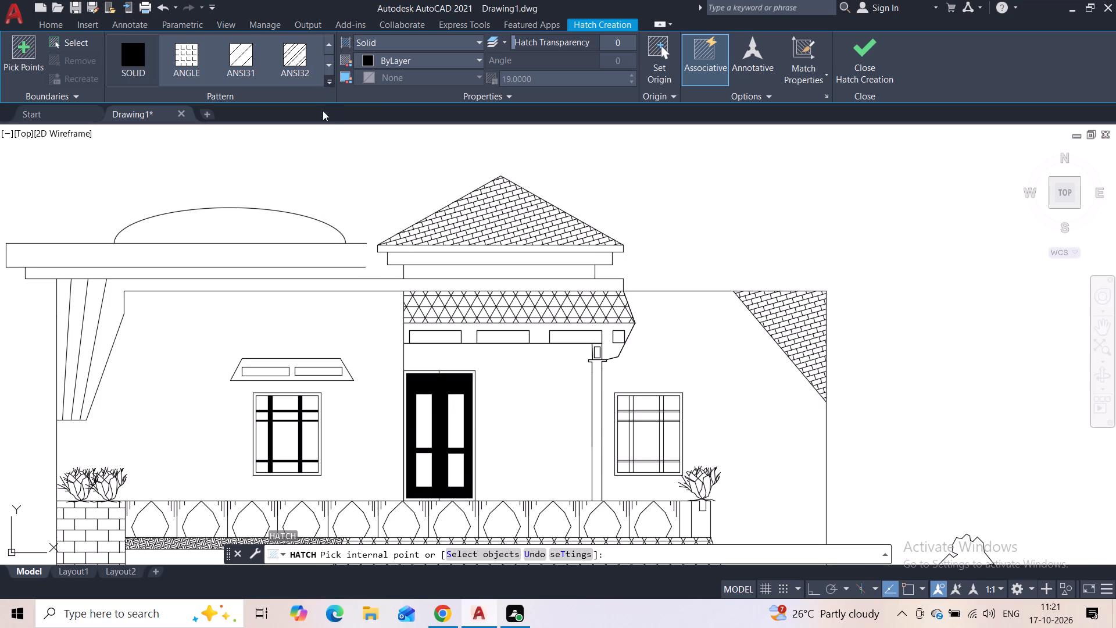
scroll(285, 158, "down", 1)
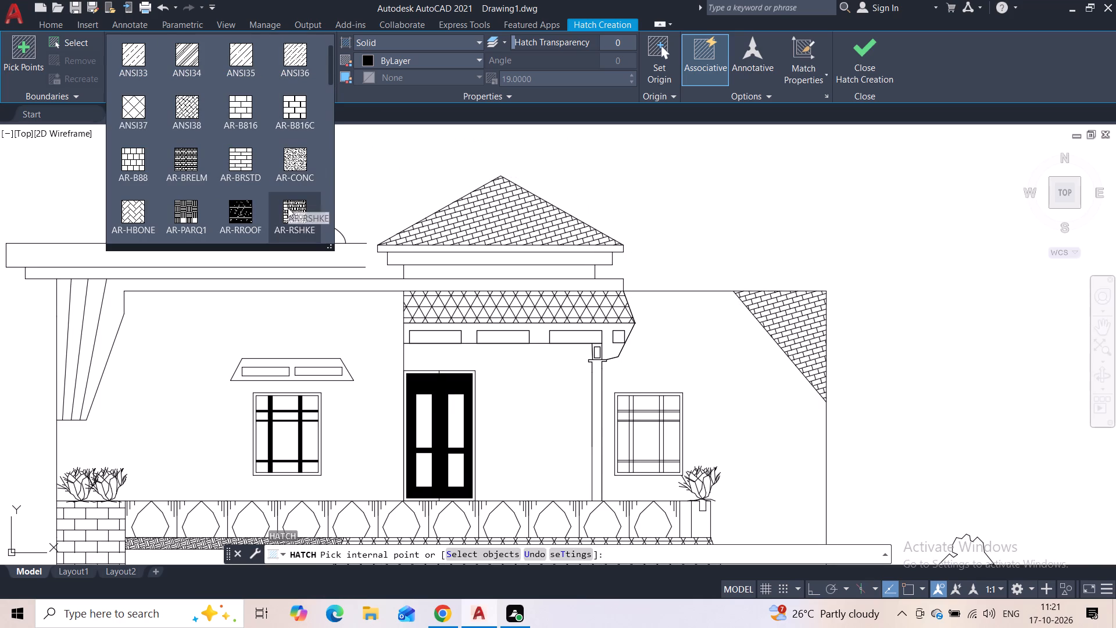
scroll(288, 208, "down", 1)
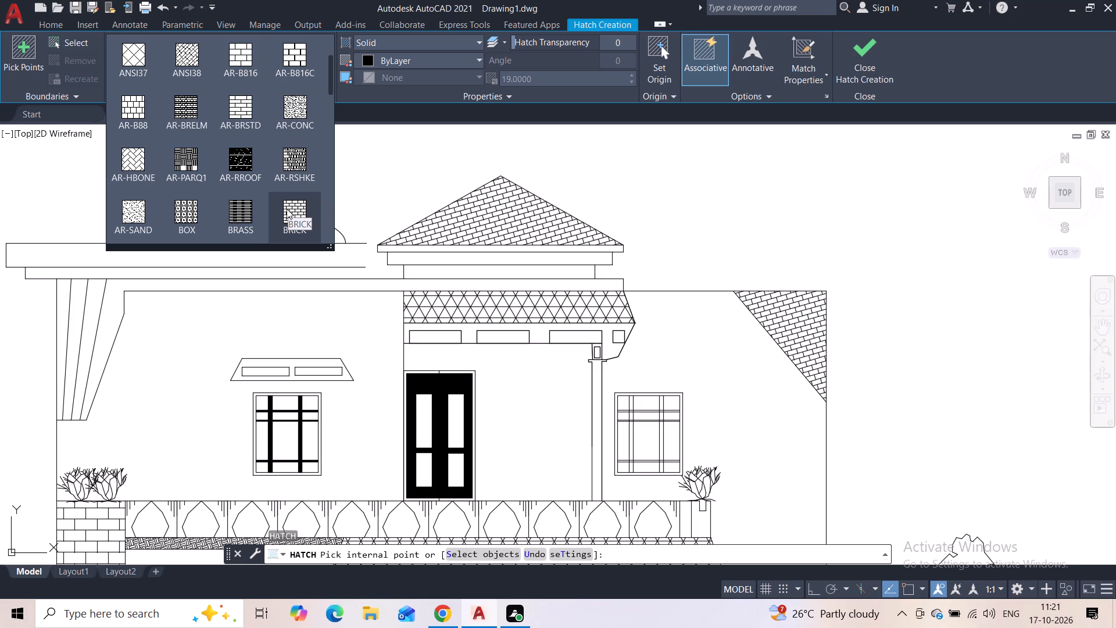
scroll(287, 209, "down", 2)
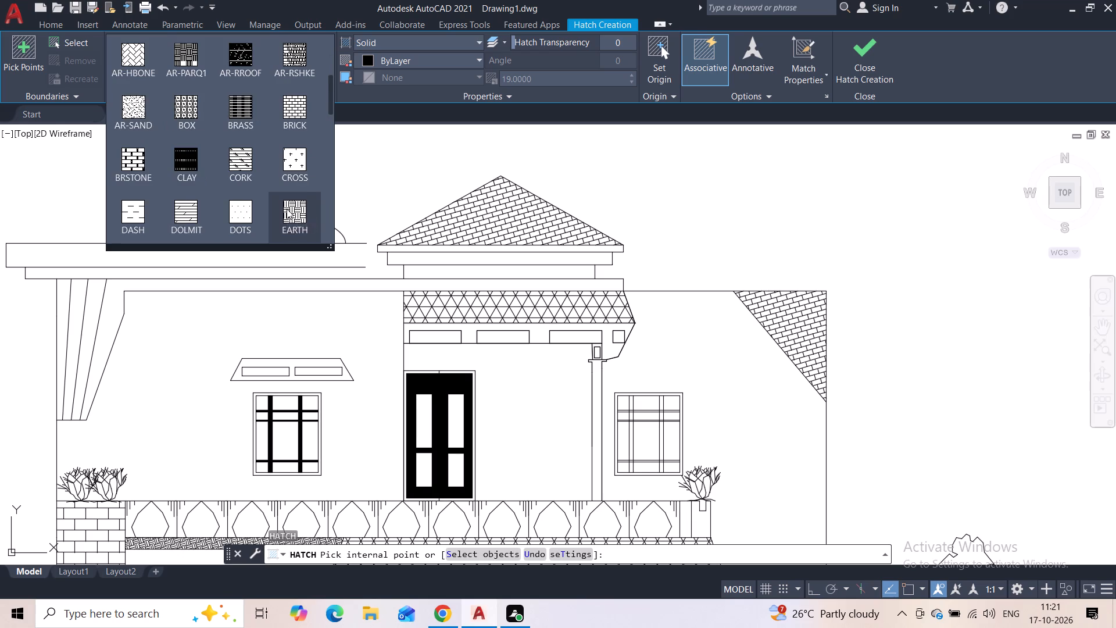
scroll(287, 209, "down", 1)
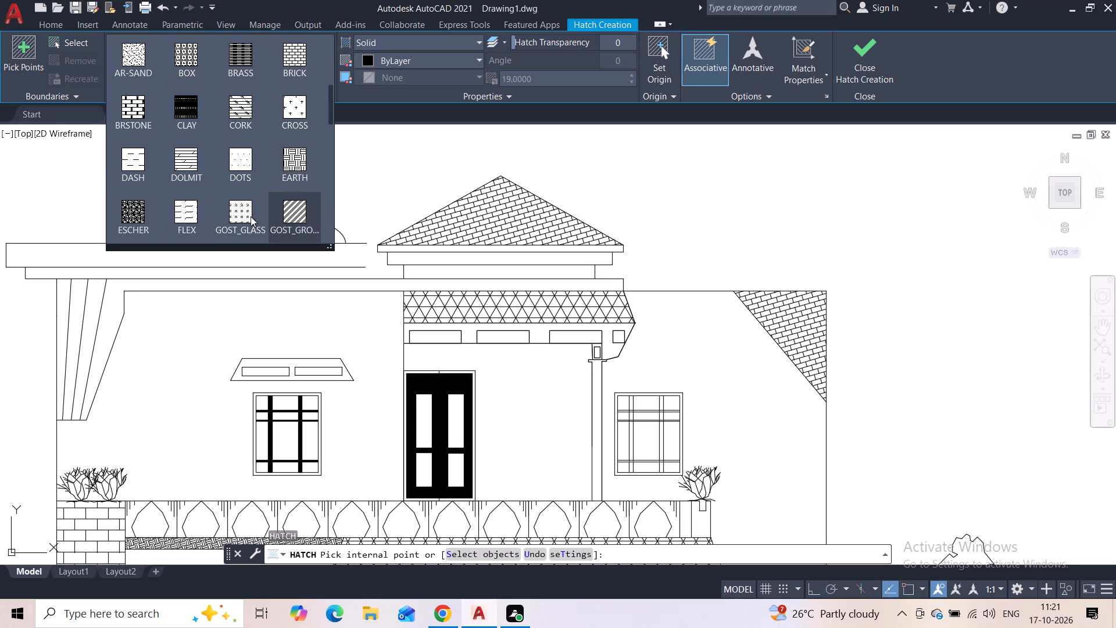
scroll(280, 211, "down", 1)
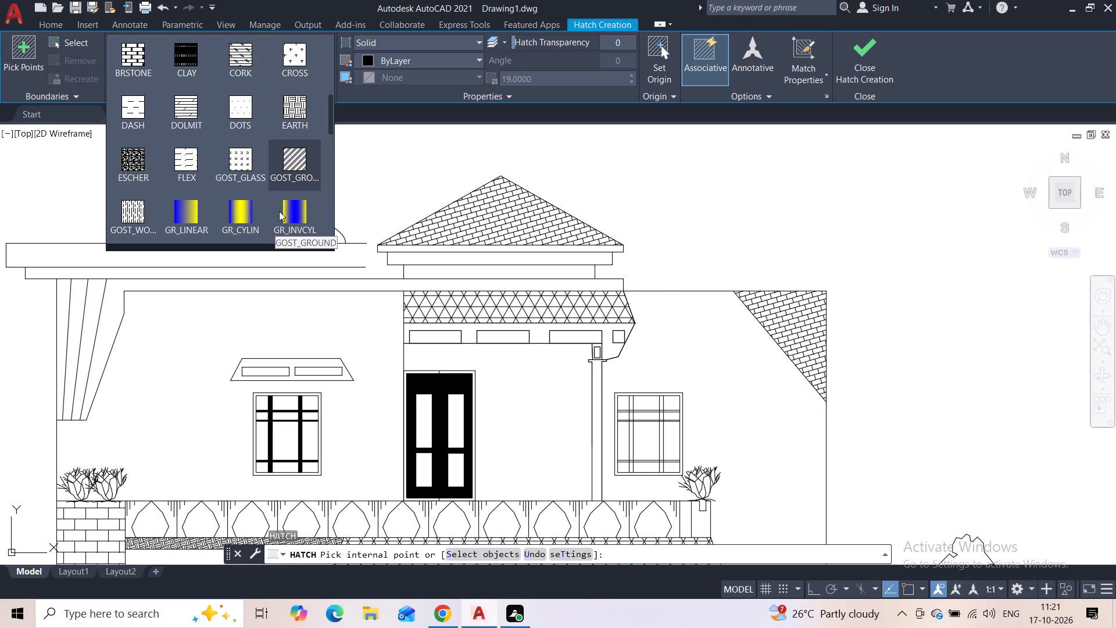
scroll(279, 211, "up", 1)
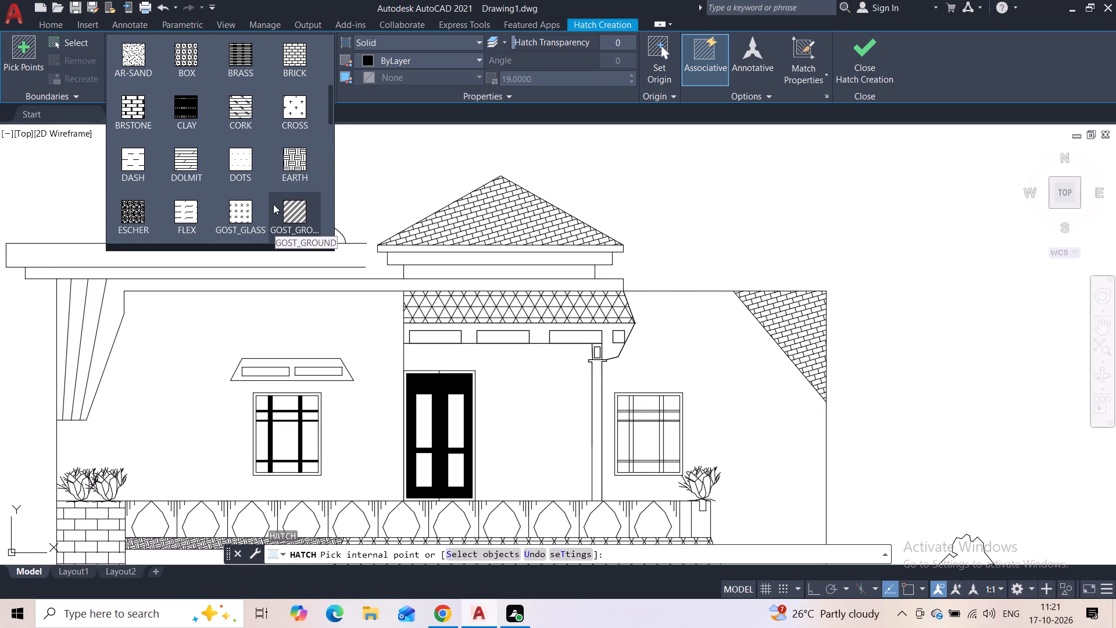
scroll(241, 184, "down", 2)
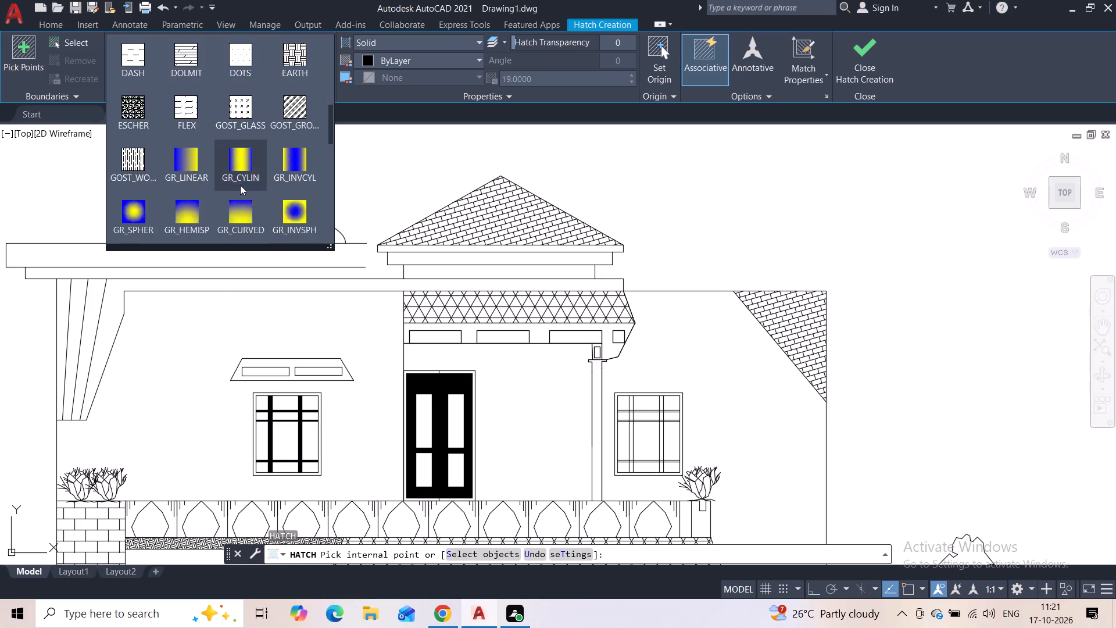
scroll(240, 185, "down", 3)
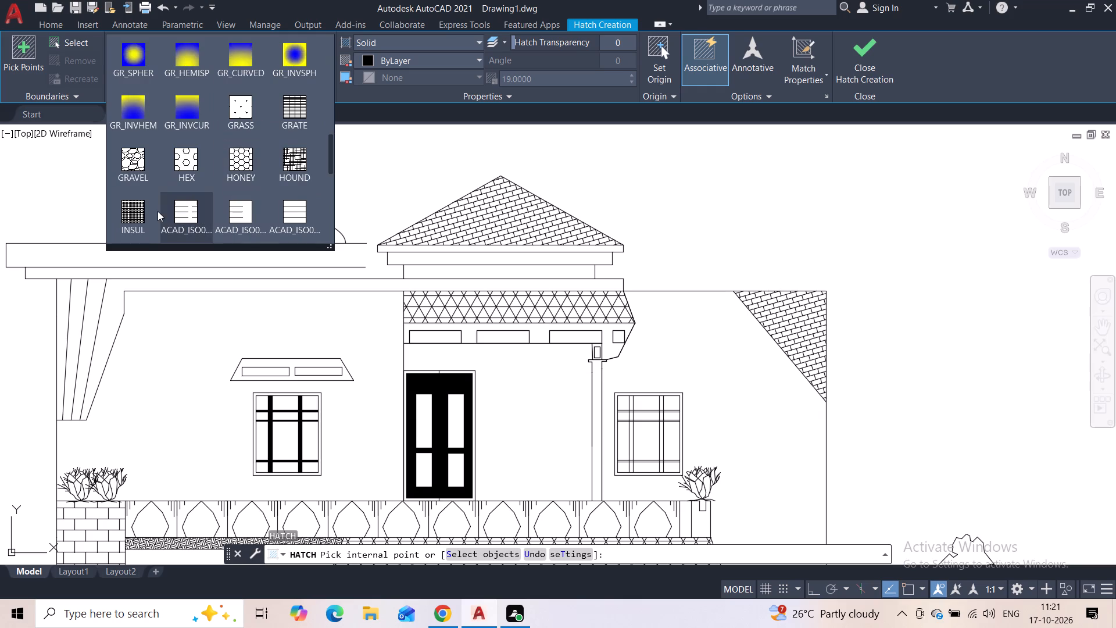
left_click(205, 170)
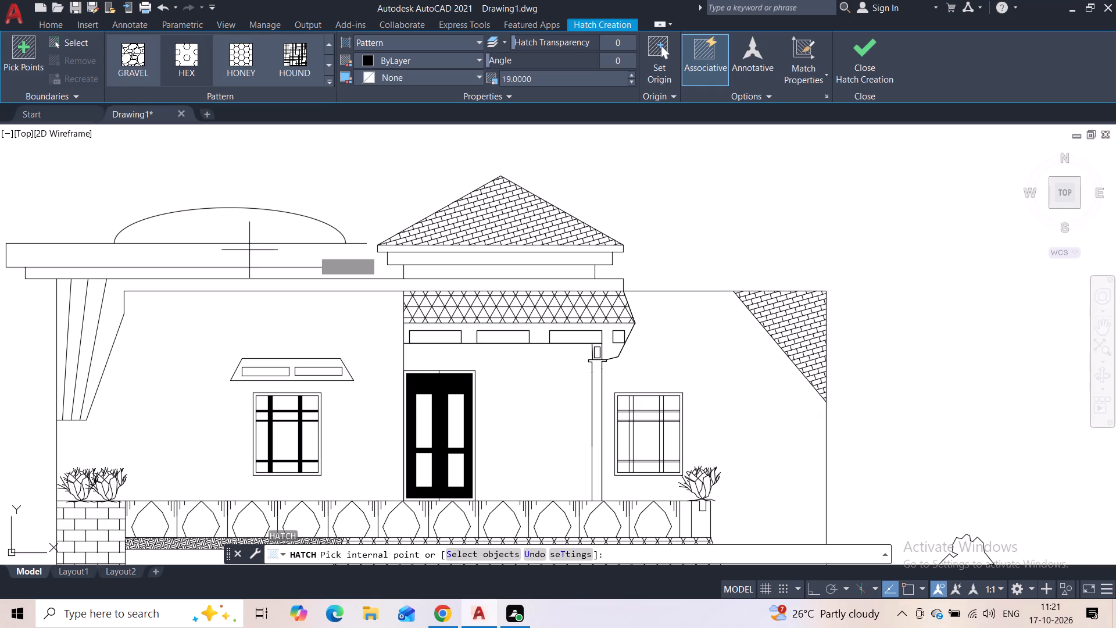
scroll(269, 377, "up", 2)
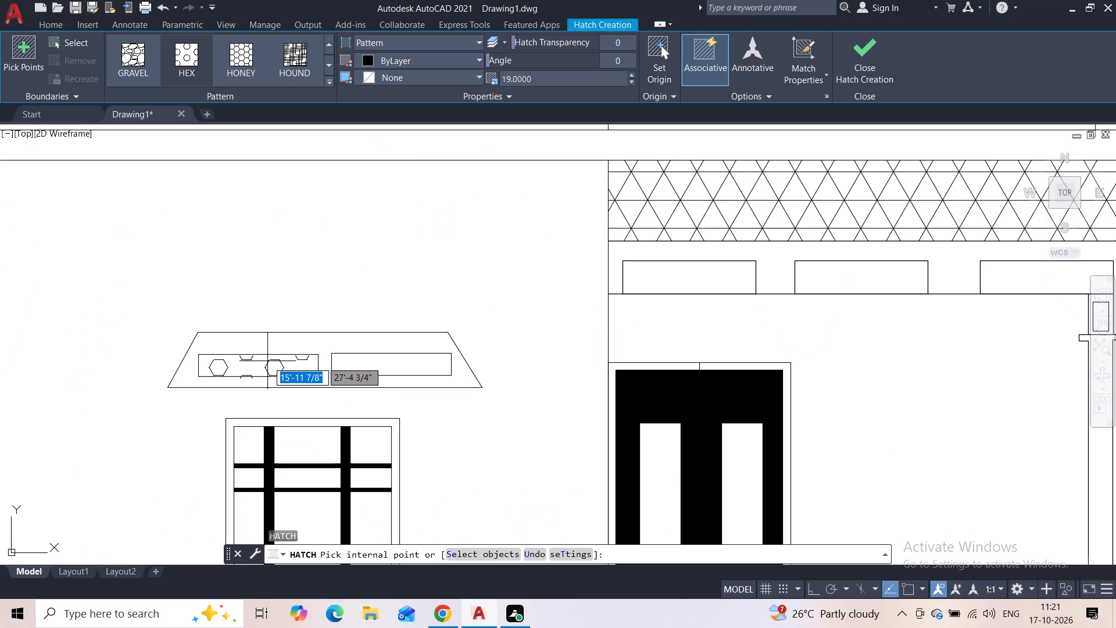
left_click(267, 361)
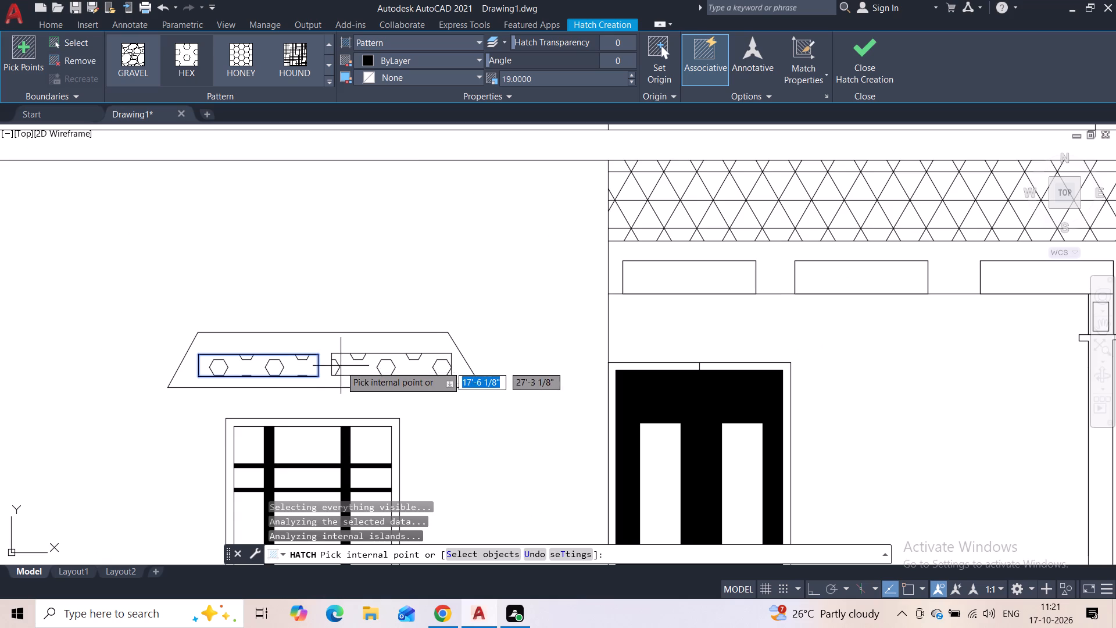
left_click(341, 366)
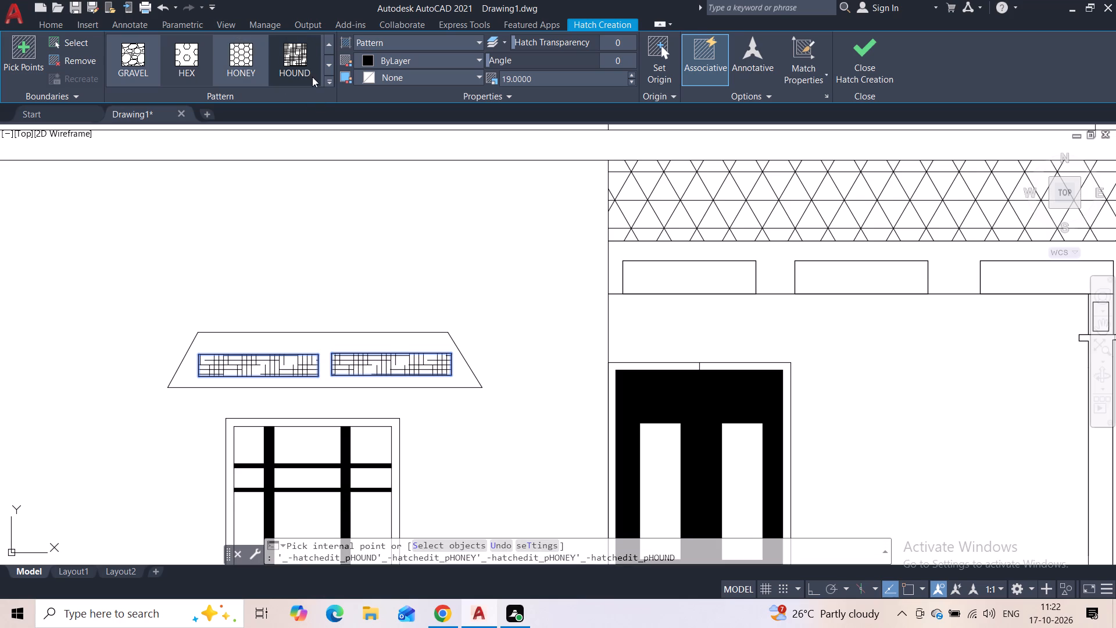
Browse the remaining hatch patterns, previewing them on the two hood panels, for one to replace HEX.
left_click(328, 82)
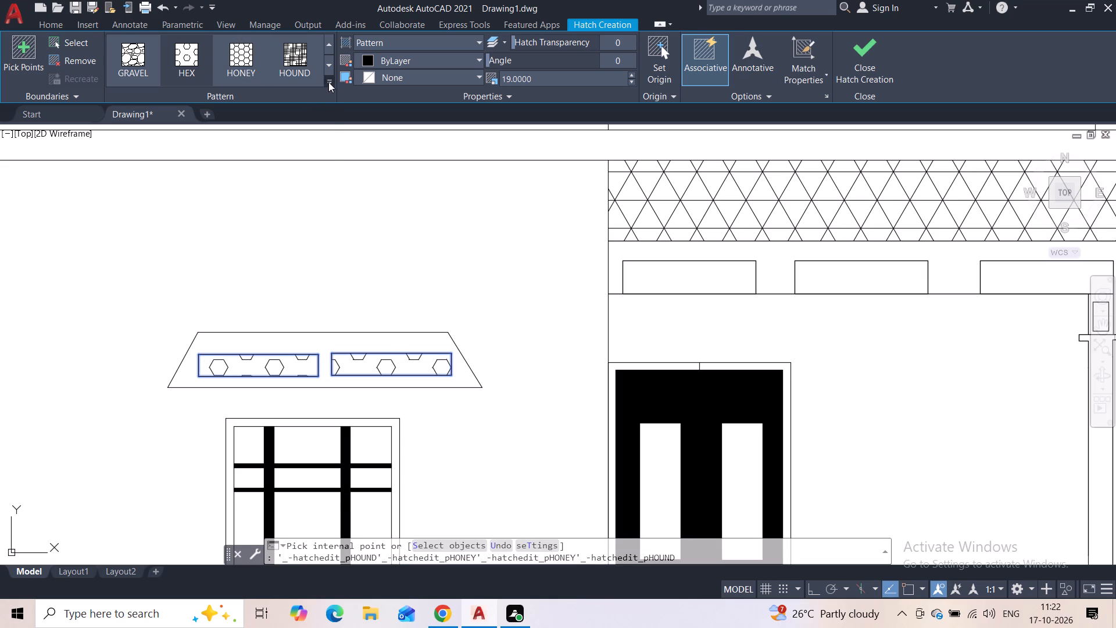
scroll(263, 142, "down", 1)
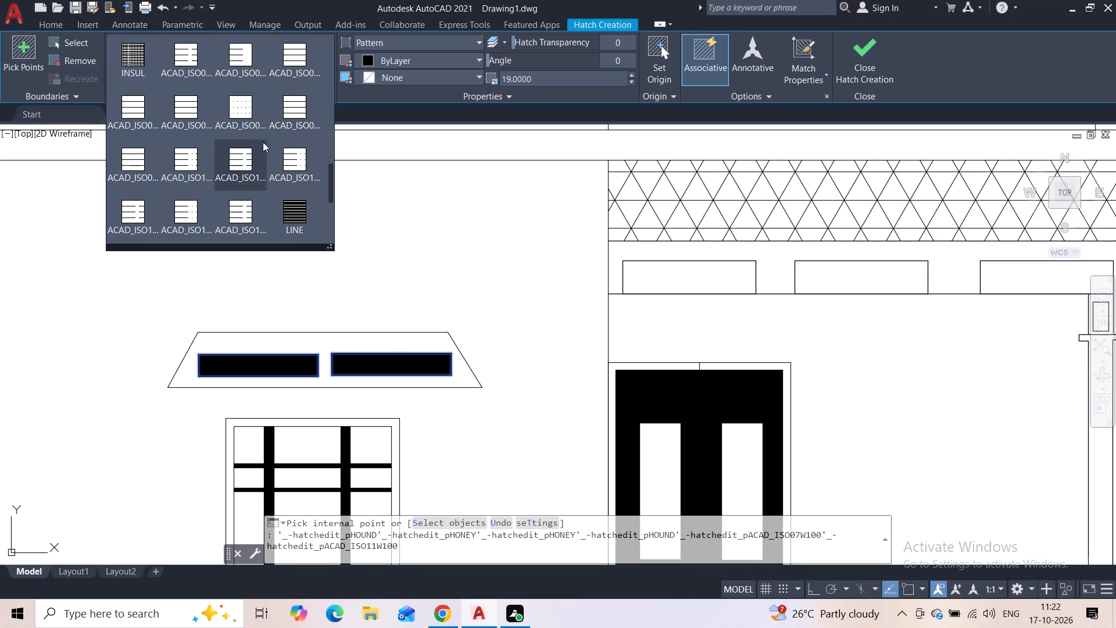
scroll(240, 210, "down", 2)
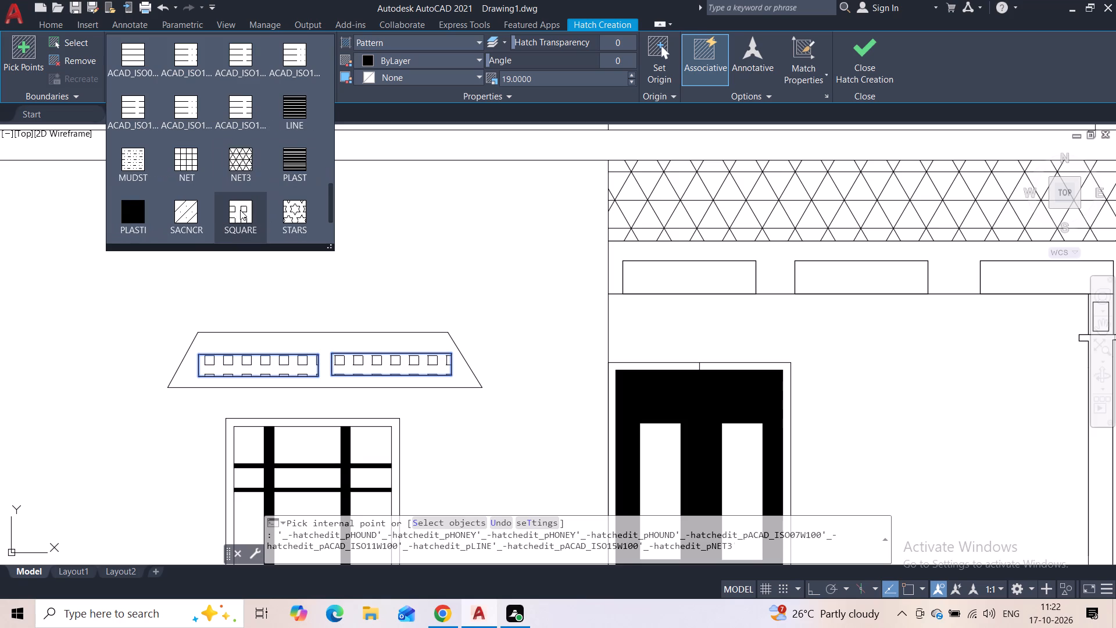
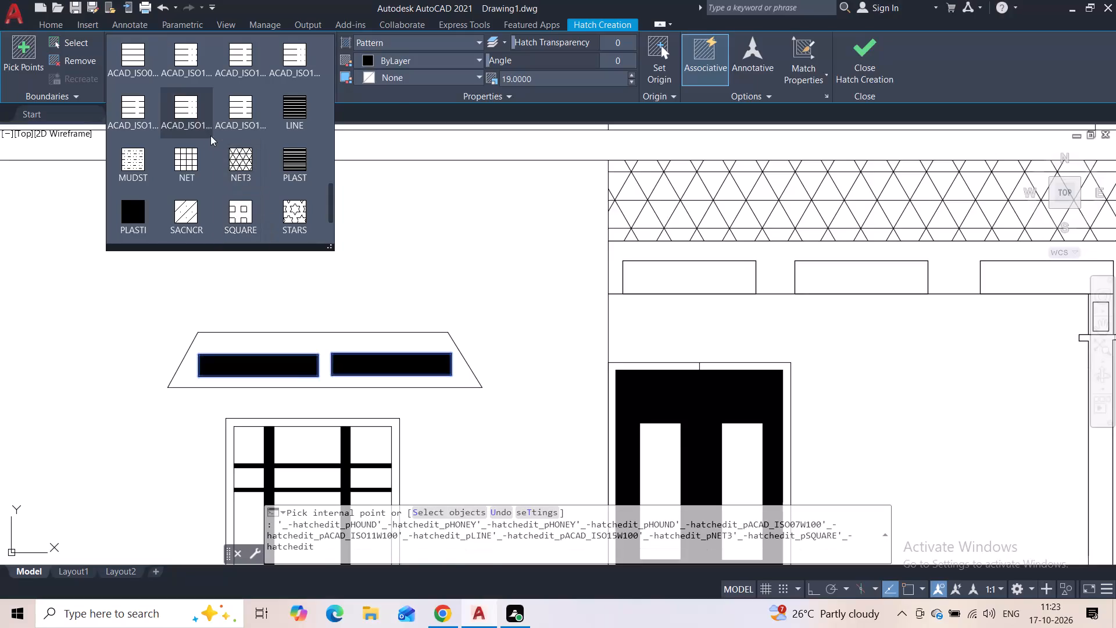
Apply the STARS hatch pattern to the two panels above the upper-left window and the three panels beneath the upper porch roof.
scroll(242, 170, "down", 1)
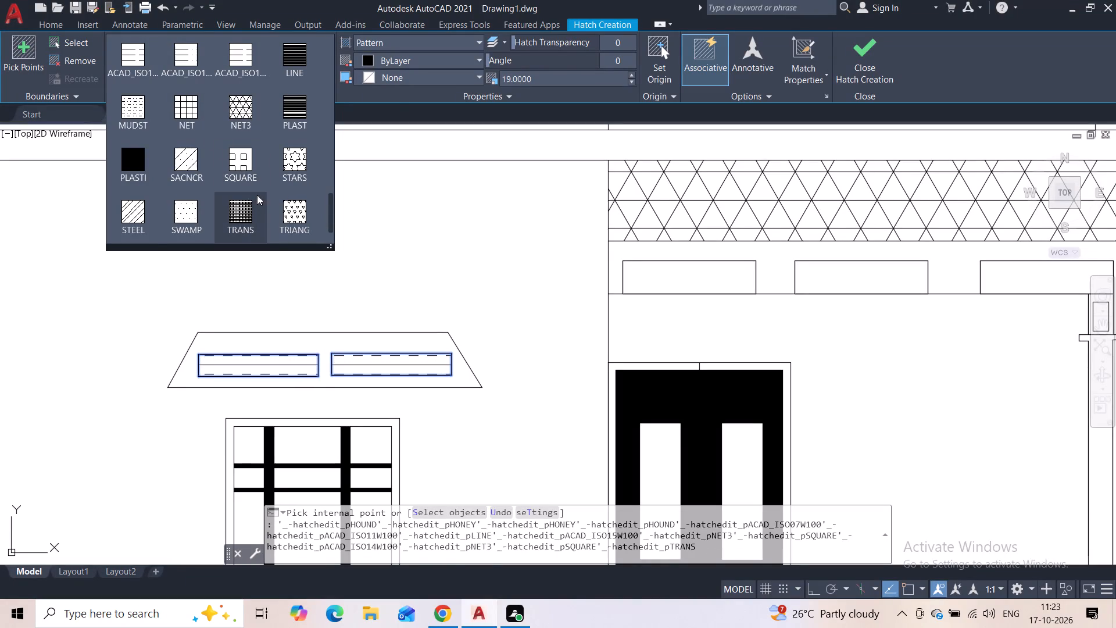
left_click(284, 175)
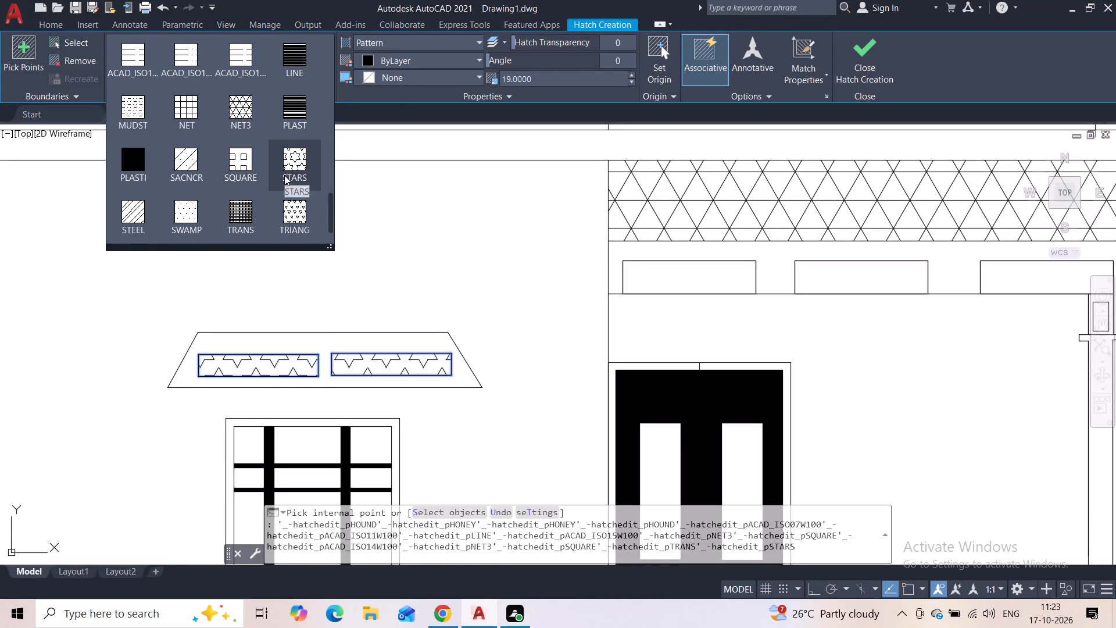
scroll(331, 231, "down", 2)
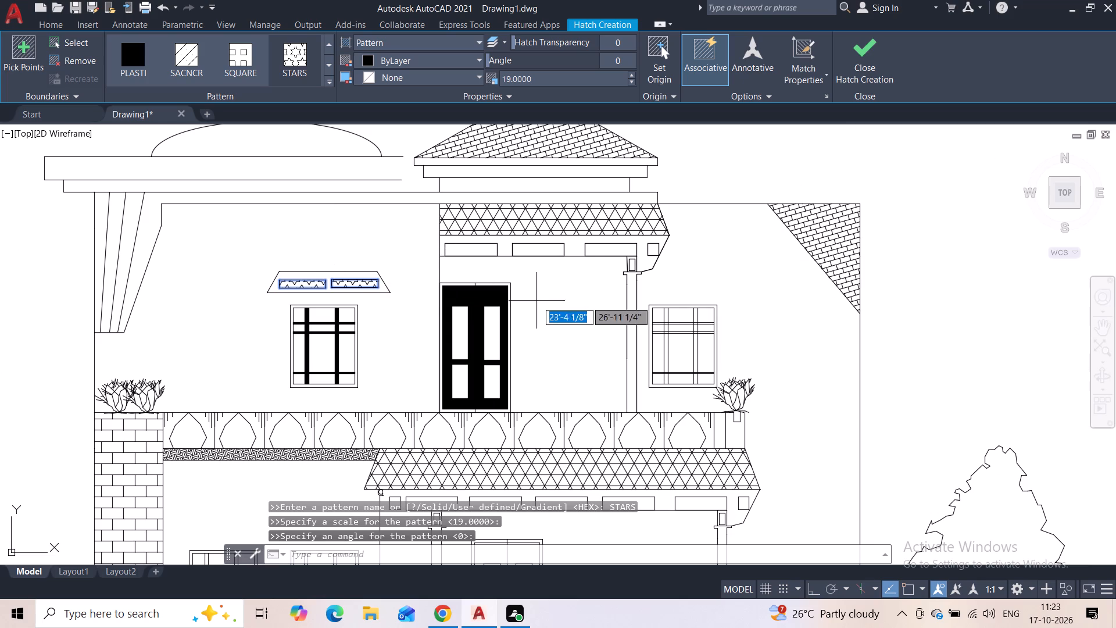
left_click(485, 252)
left_click(517, 252)
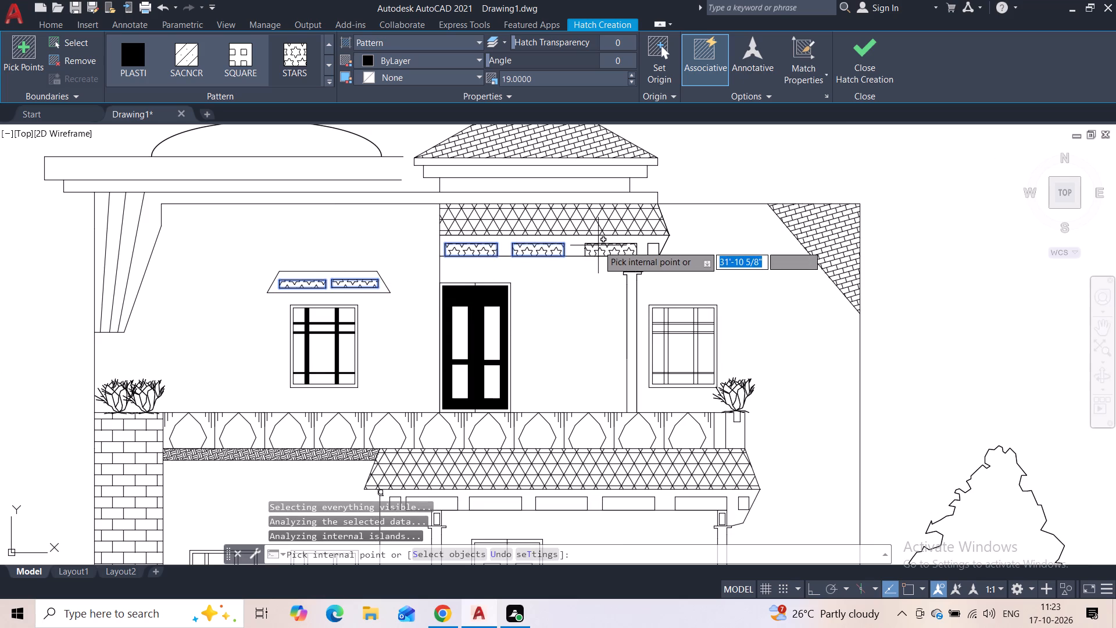
left_click(598, 245)
Add the STARS hatch to the five long rectangular panels beneath the ground-floor porch roof and finish the hatch.
middle_click_drag(570, 346, 556, 243)
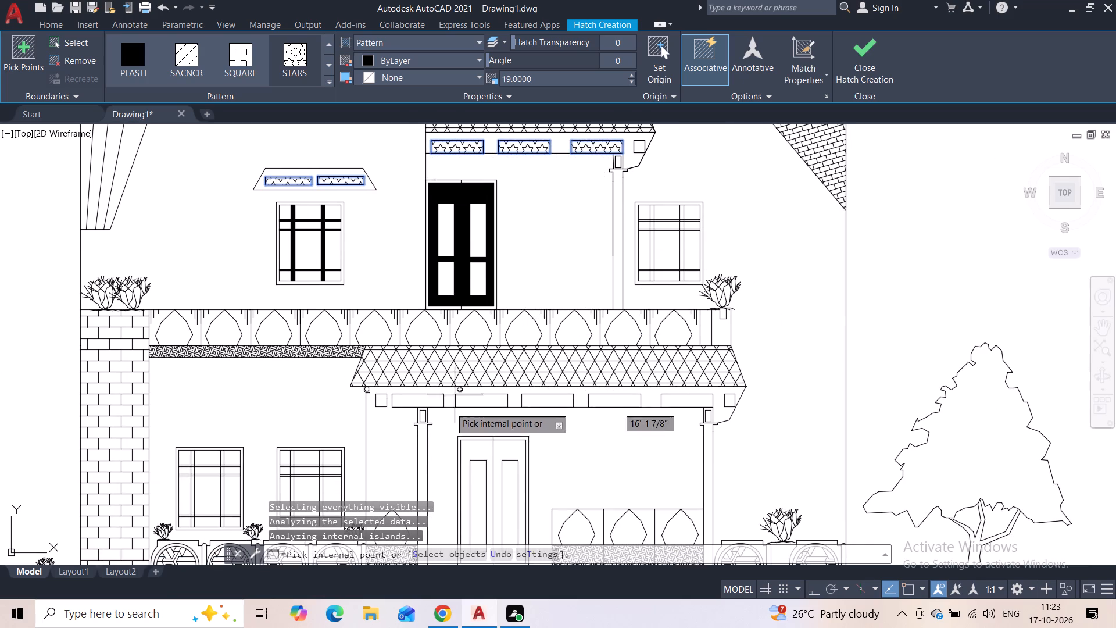
scroll(448, 408, "up", 2)
left_click(379, 388)
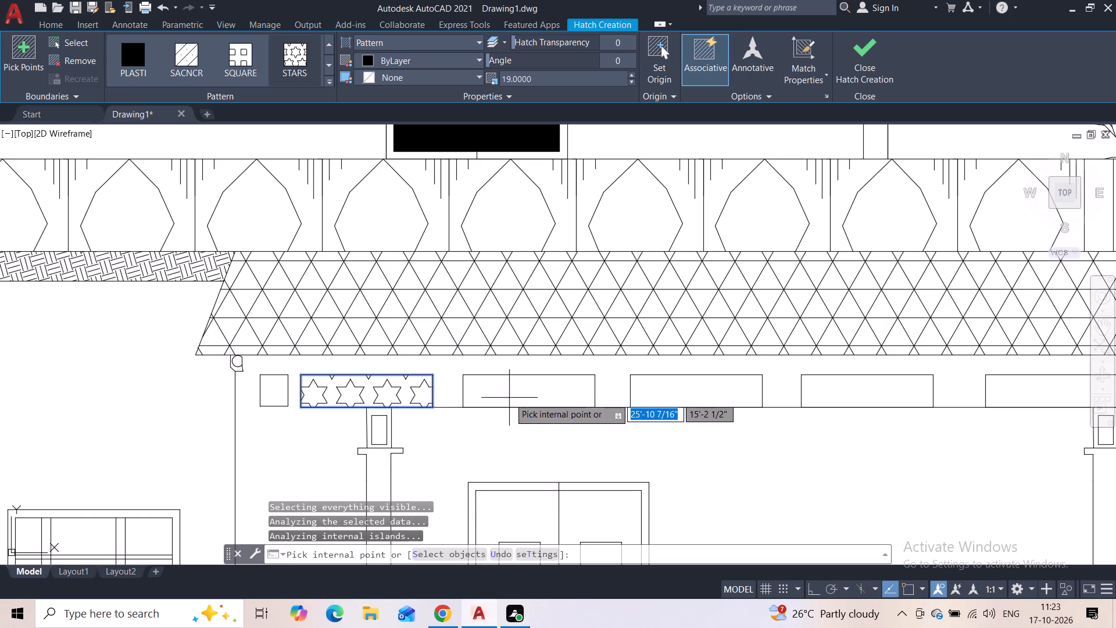
left_click(509, 398)
left_click(631, 394)
middle_click_drag(716, 457, 699, 458)
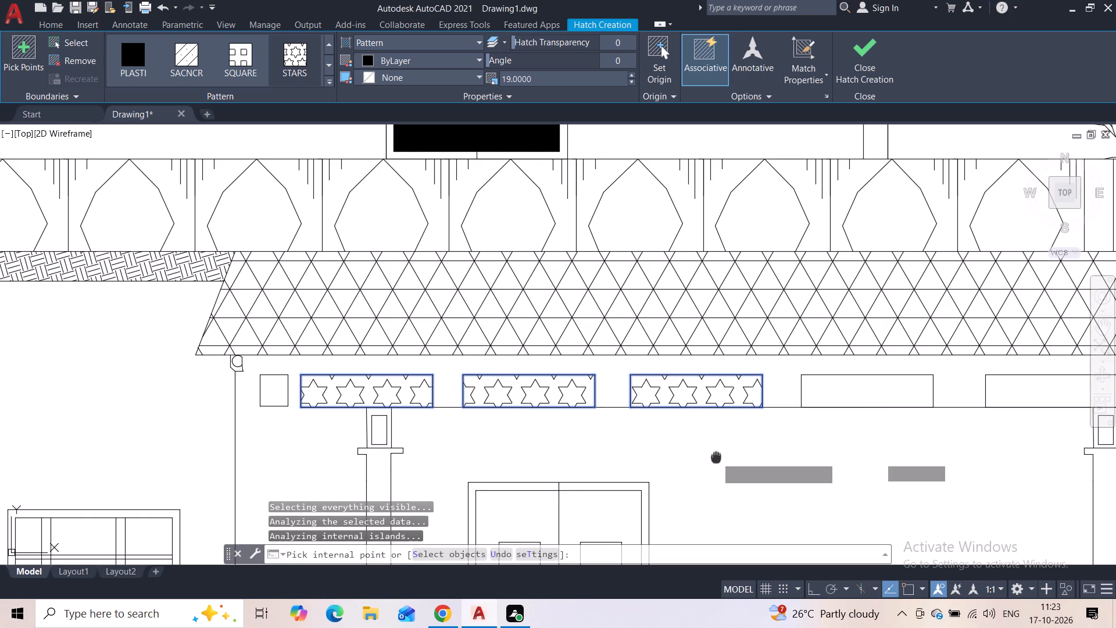
middle_click_drag(699, 458, 377, 441)
left_click(509, 379)
left_click(667, 376)
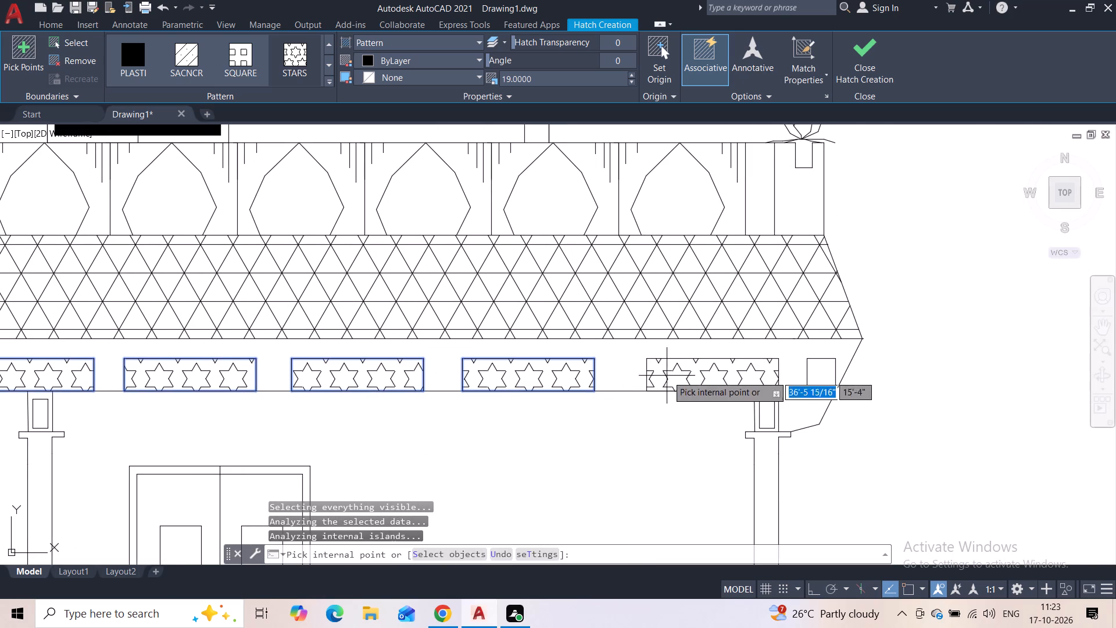
left_click(850, 77)
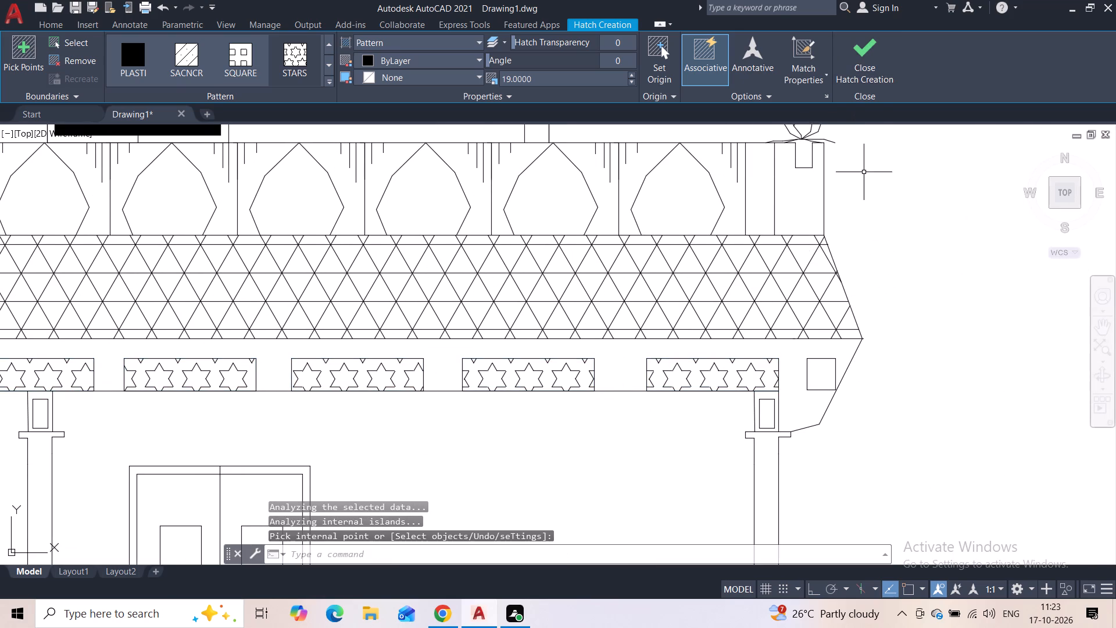
Start a new hatch with the SOLID pattern and fill both leaf frames of the ground-floor door, leaving the inner panels empty.
scroll(890, 287, "down", 3)
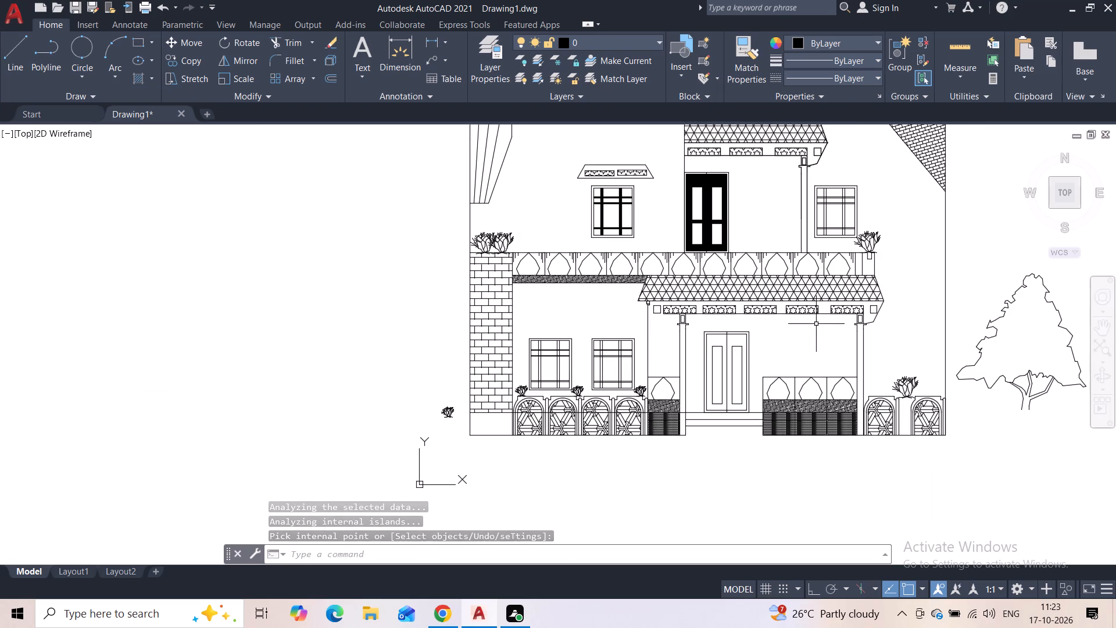
key("h")
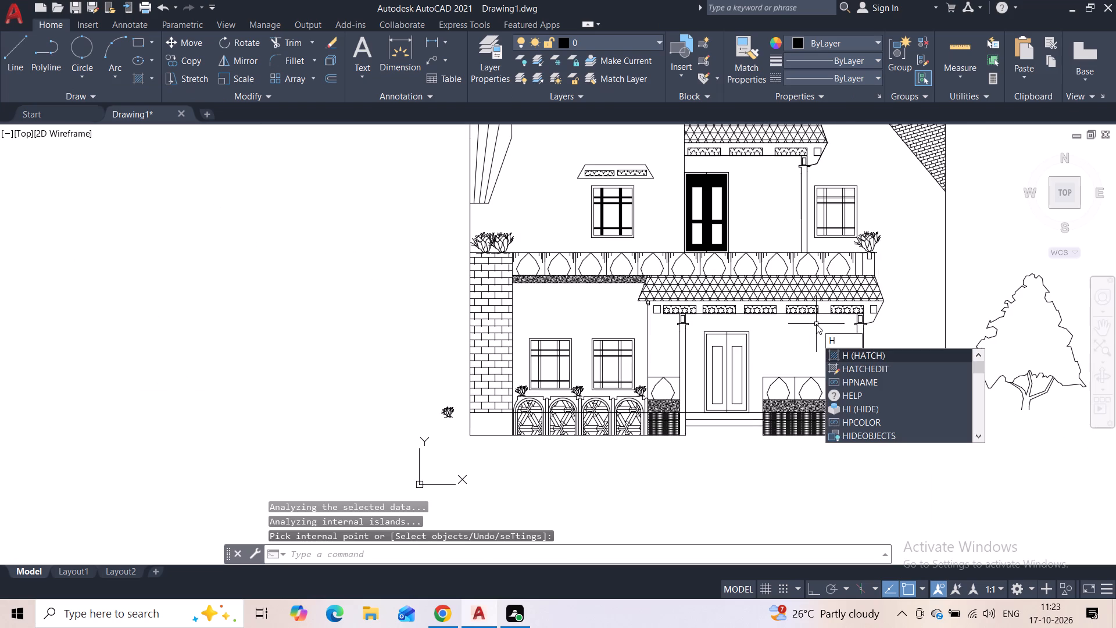
left_click(869, 355)
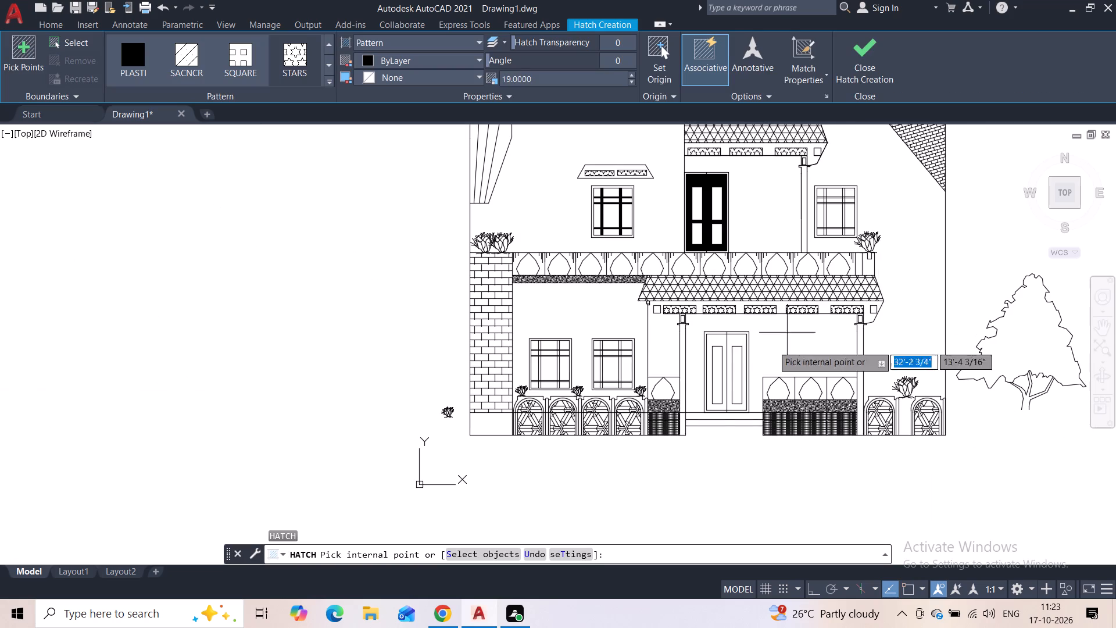
left_click(120, 66)
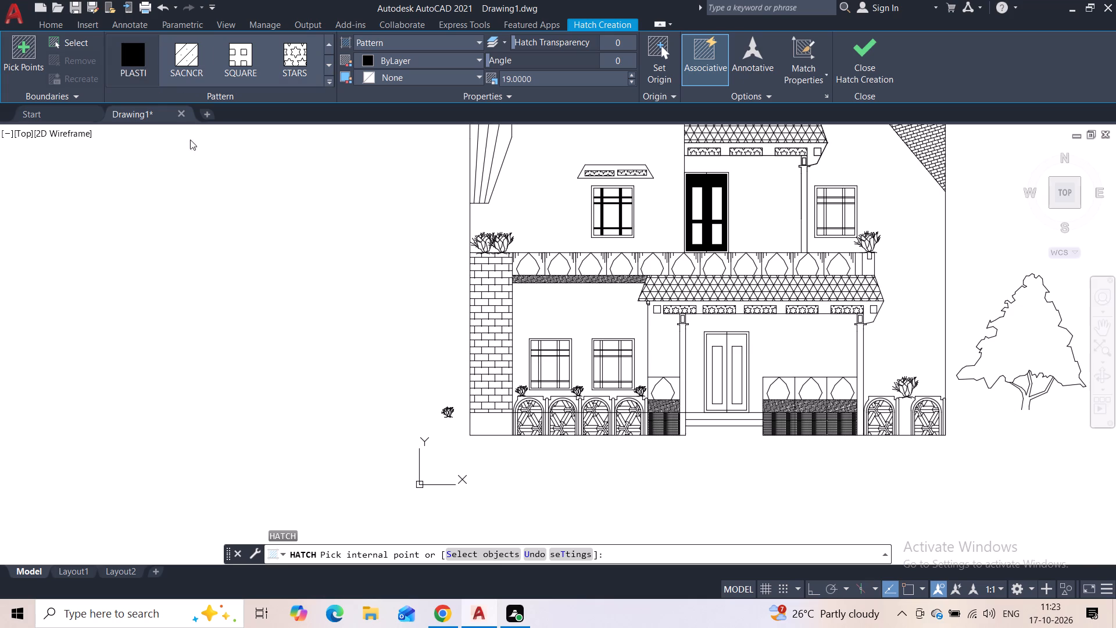
scroll(728, 348, "up", 2)
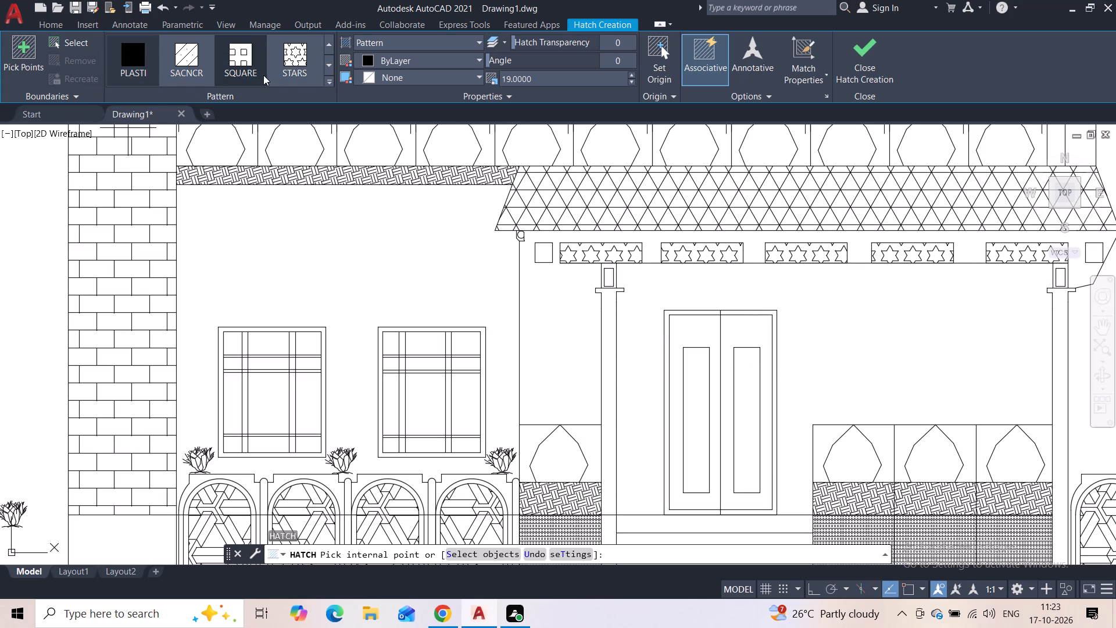
left_click(330, 79)
scroll(284, 120, "up", 5)
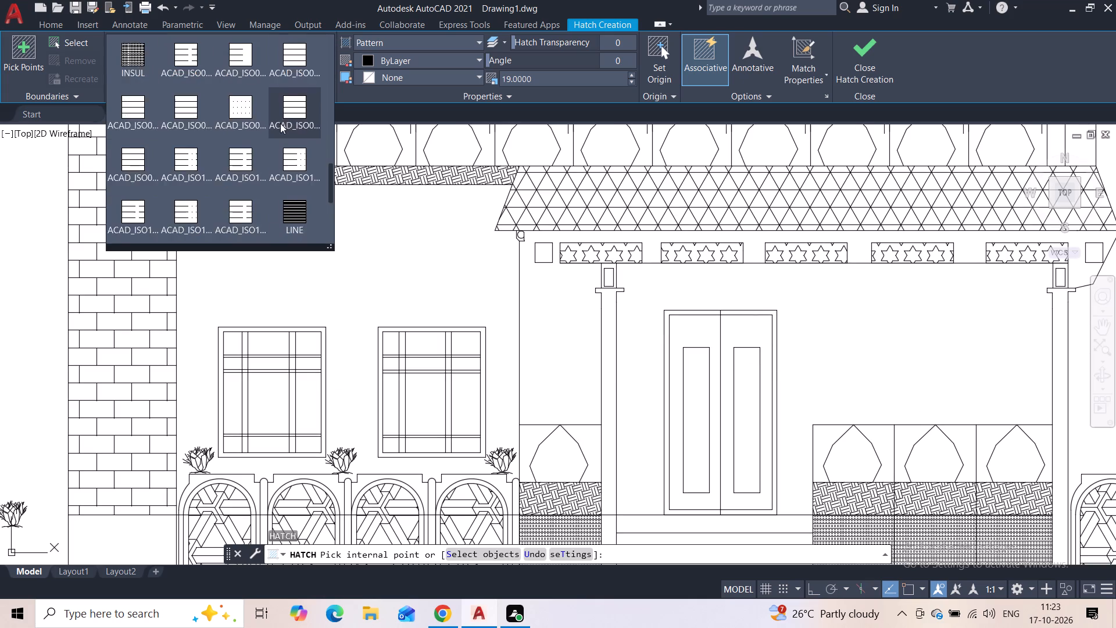
scroll(280, 123, "up", 20)
left_click(138, 69)
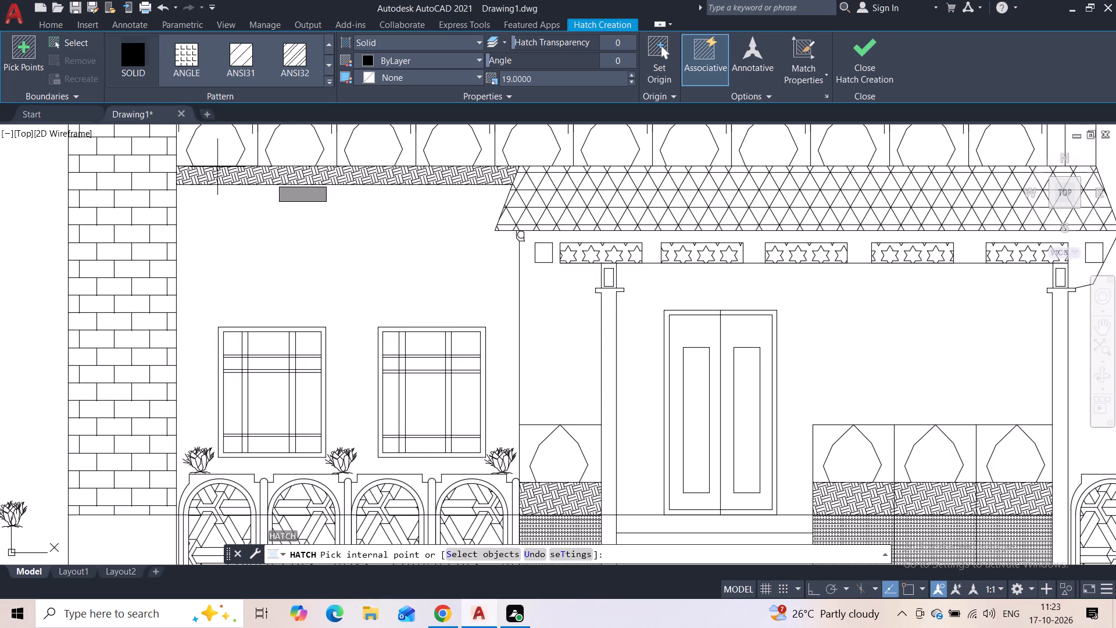
middle_click_drag(257, 230, 139, 113)
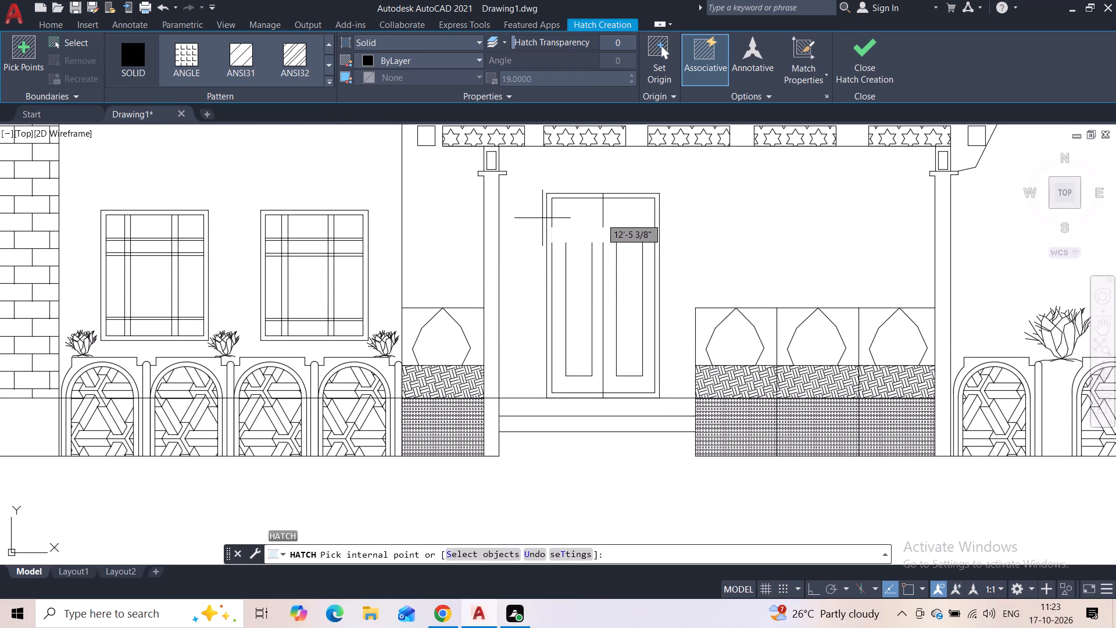
left_click(592, 218)
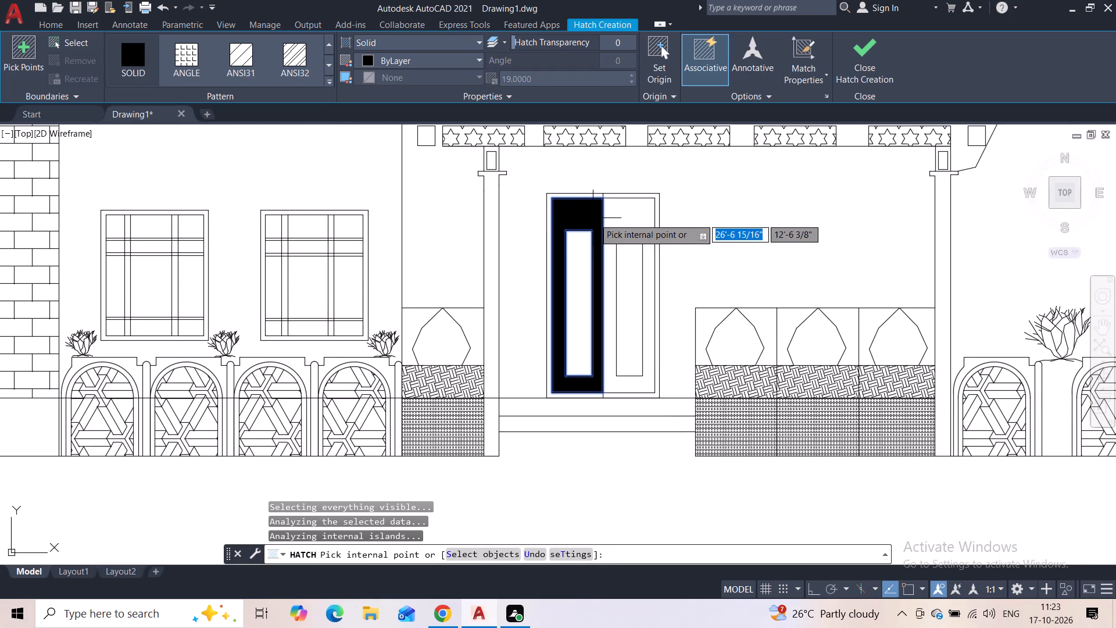
left_click(641, 213)
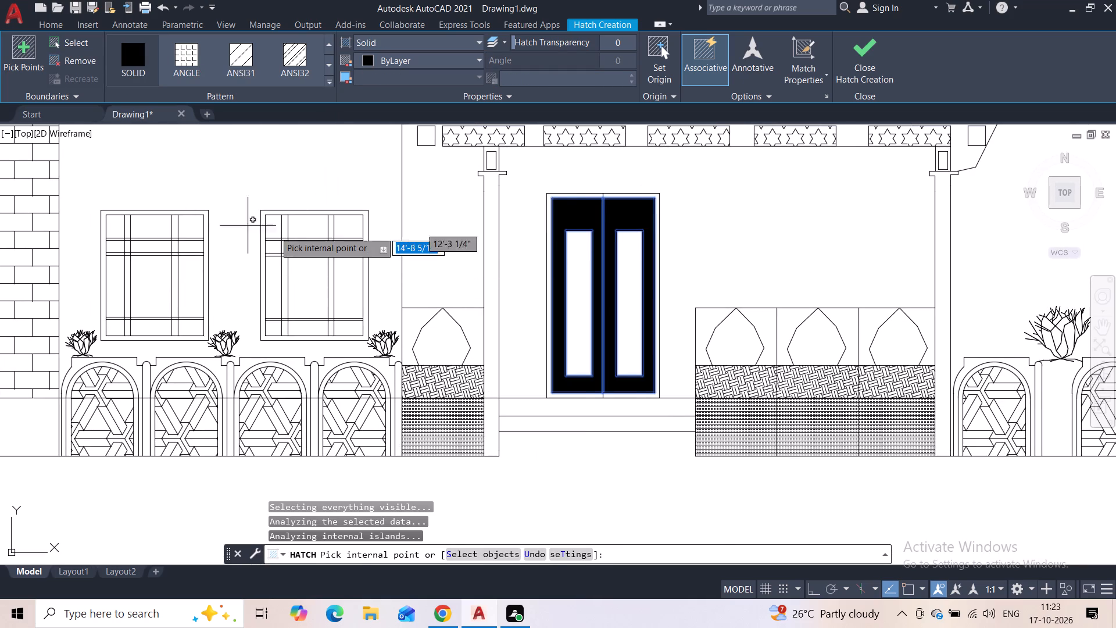
Solid-fill the left vertical bar of the ground-floor window nearest the door, plus the left and middle segments of its two upper crossbars.
scroll(296, 236, "up", 2)
left_click(263, 233)
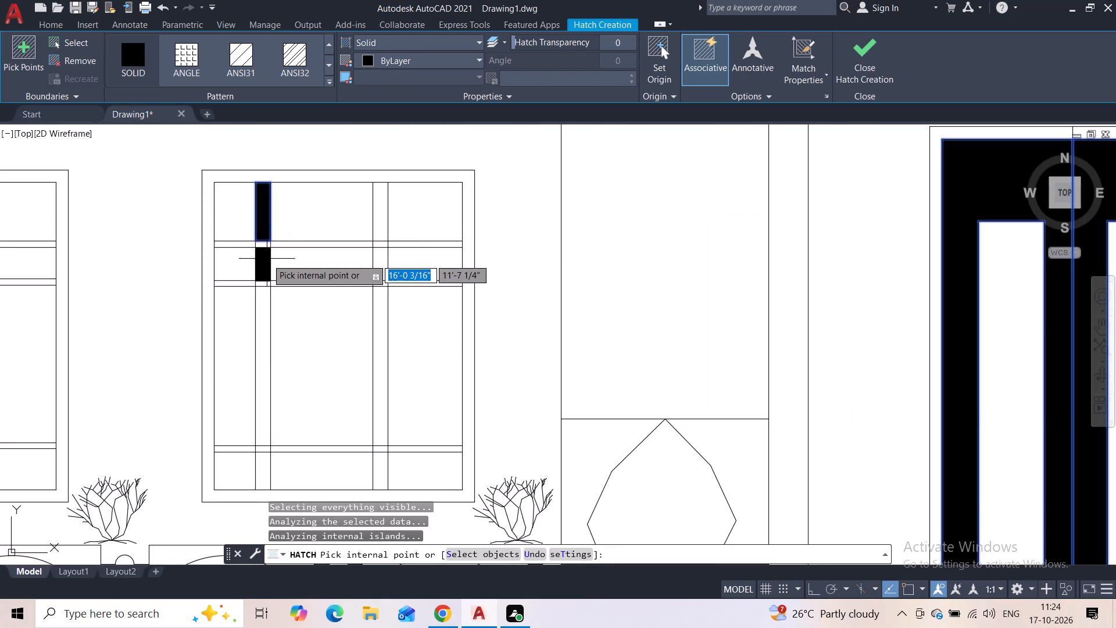
left_click(267, 259)
scroll(264, 241, "up", 4)
left_click(262, 253)
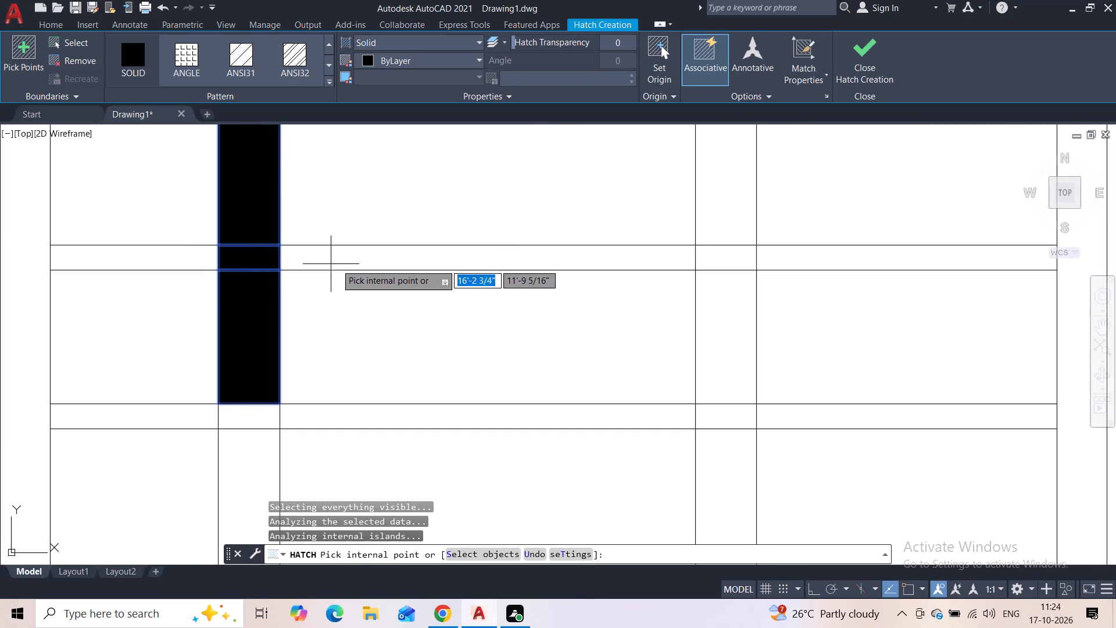
left_click(337, 264)
left_click(188, 255)
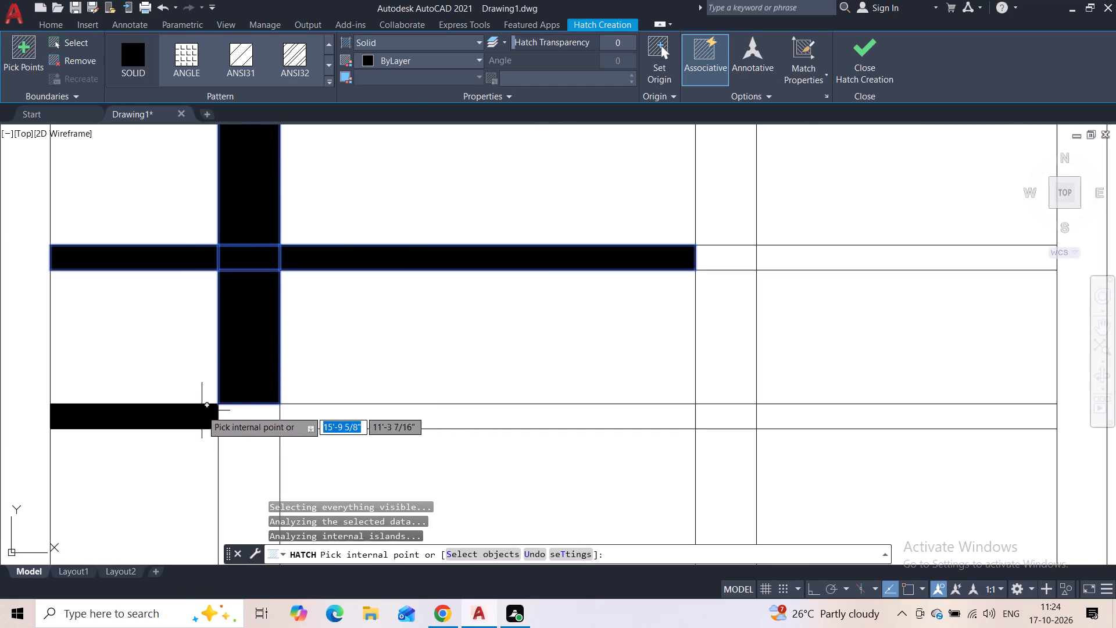
left_click(202, 411)
left_click(230, 418)
left_click(238, 447)
left_click(291, 422)
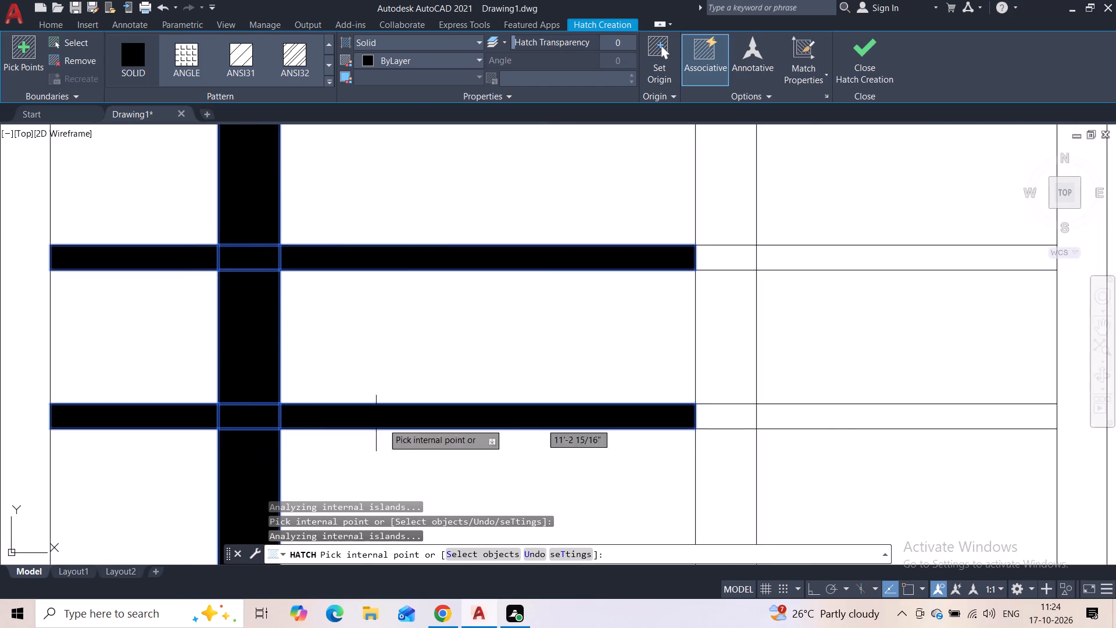
Solid-fill that window's right vertical bar down to the lowest crossbar, plus the right segments of the two upper crossbars.
left_click(729, 422)
left_click(716, 380)
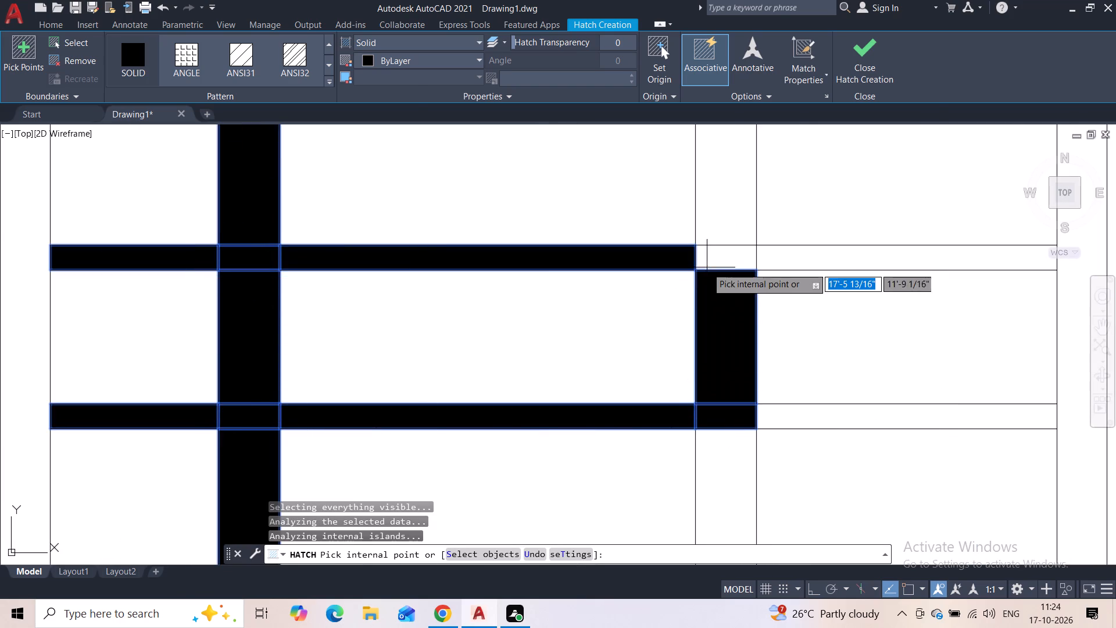
left_click(707, 267)
left_click(709, 237)
left_click(756, 260)
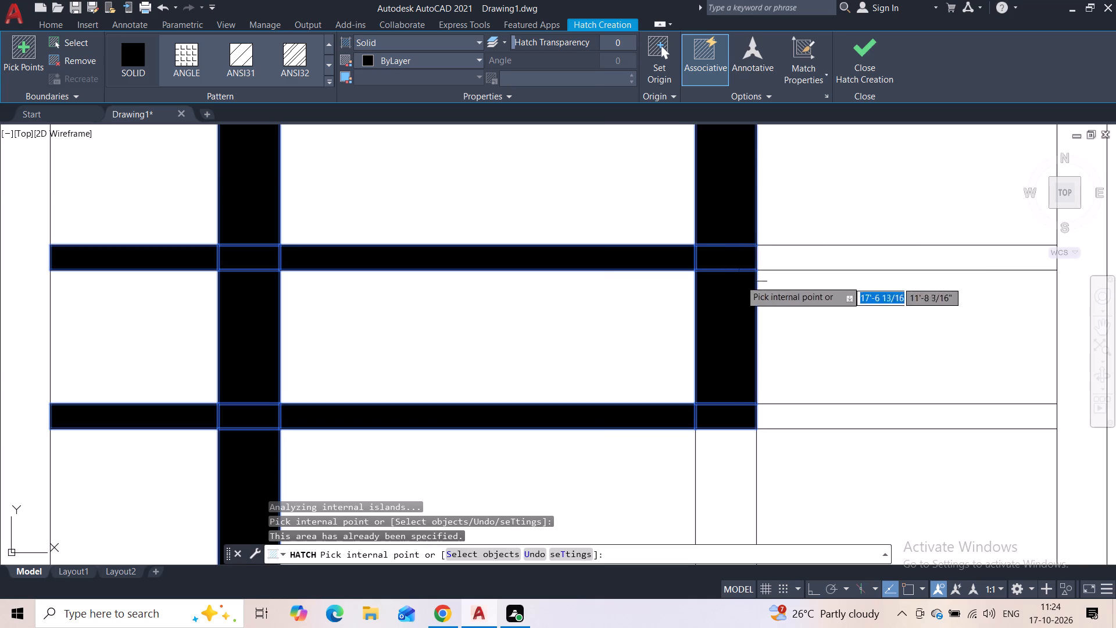
left_click(772, 262)
left_click(763, 413)
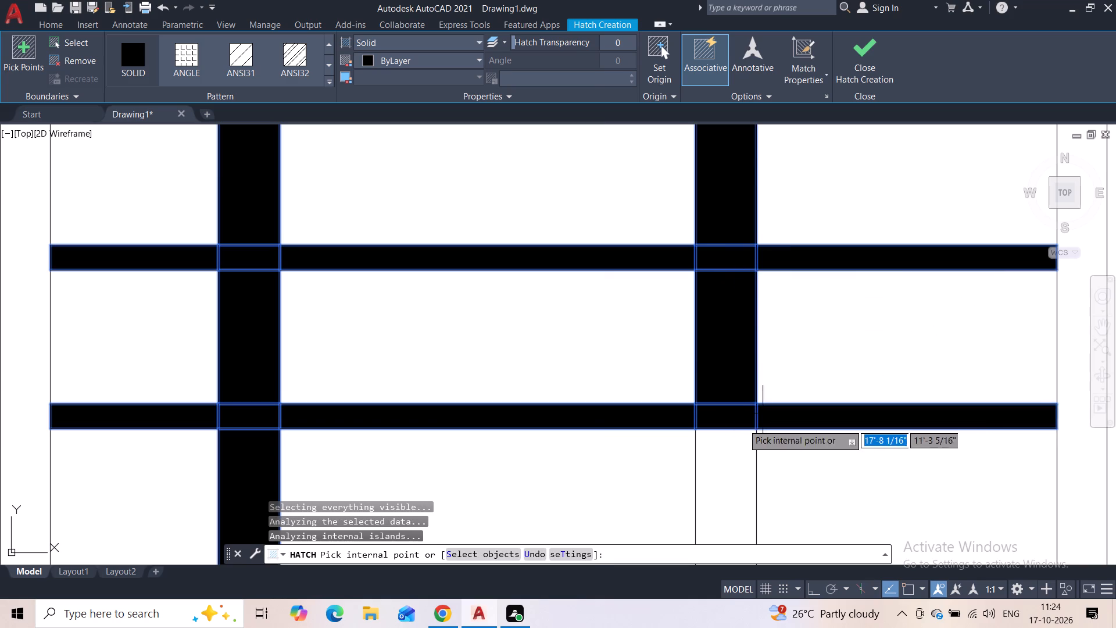
middle_click_drag(738, 429, 697, 216)
left_click(691, 287)
Solid-fill the same window's lowest crossbar and the bottom section of its right vertical bar.
scroll(664, 379, "down", 3)
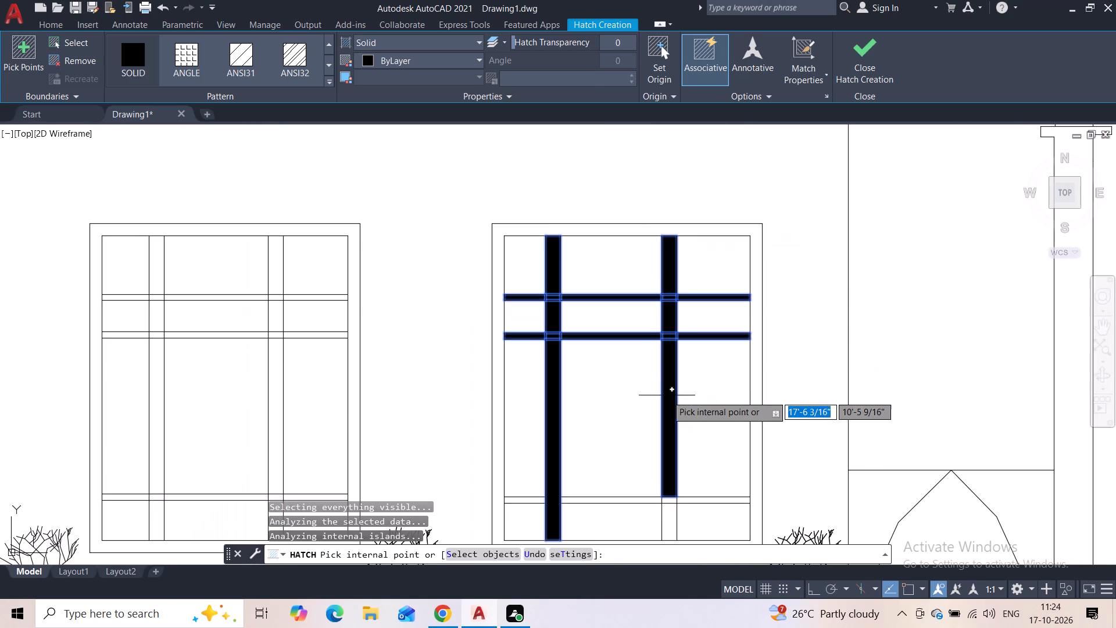
middle_click_drag(667, 397, 660, 220)
scroll(664, 331, "up", 2)
left_click(658, 310)
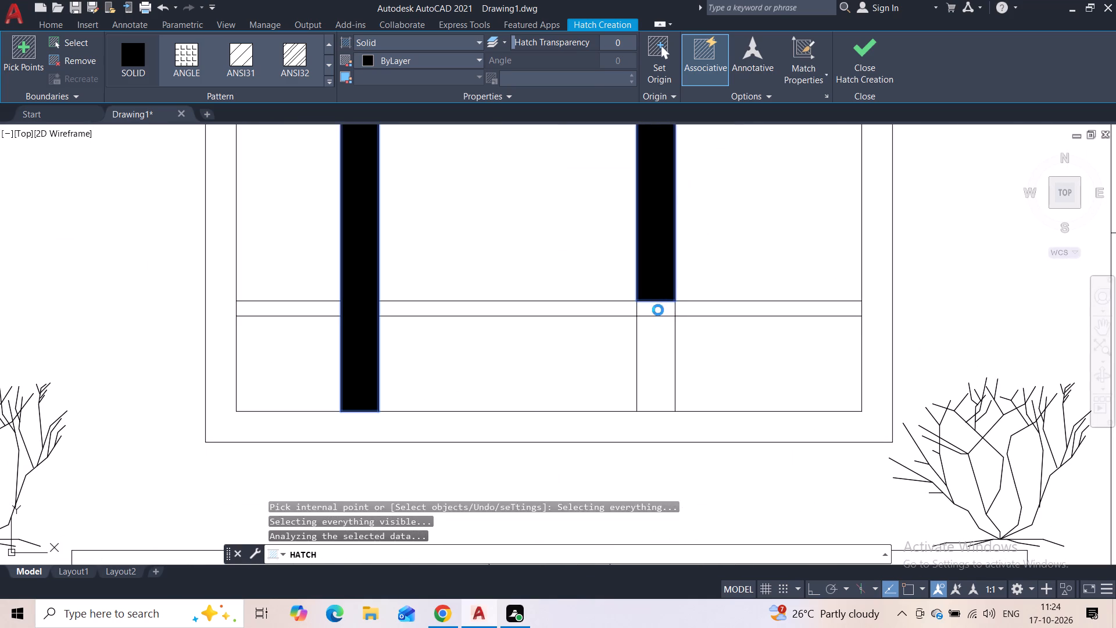
left_click(658, 337)
left_click(675, 310)
left_click(609, 306)
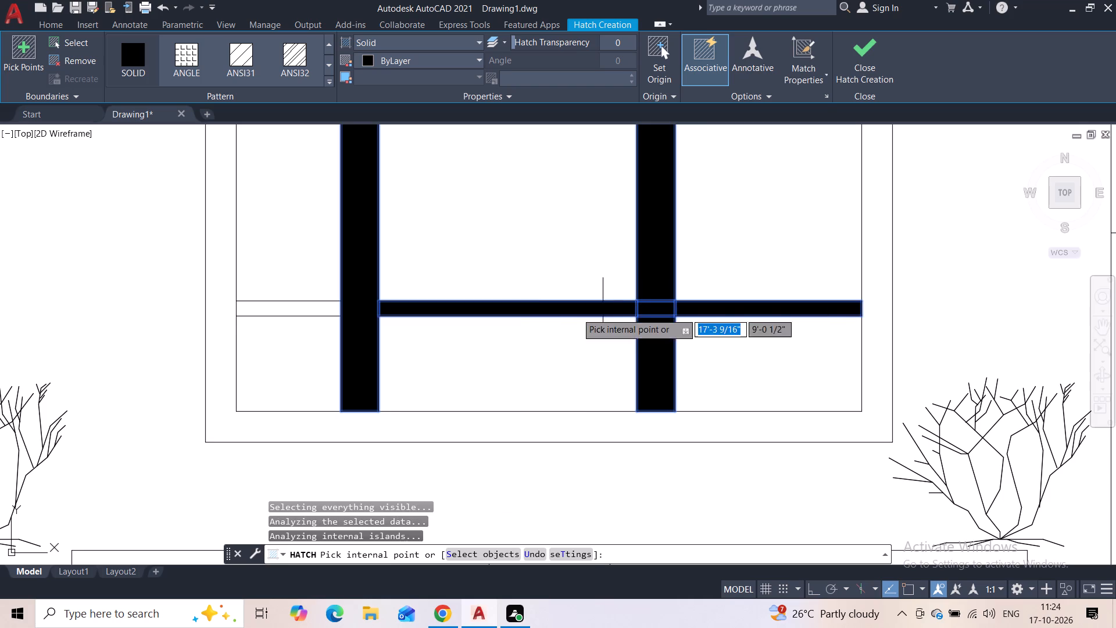
left_click(316, 309)
Solid-fill the right vertical bar of the leftmost ground-floor window, from below the upper crossbars down to the frame.
scroll(371, 295, "down", 3)
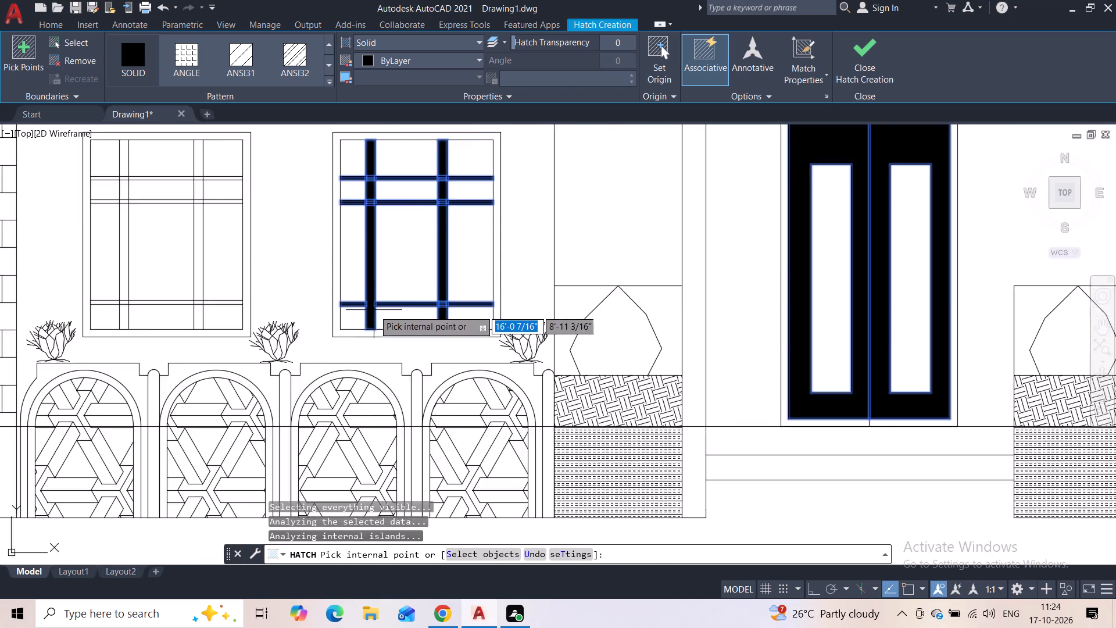
scroll(374, 311, "down", 1)
scroll(256, 281, "up", 4)
left_click(290, 251)
middle_click_drag(288, 326, 299, 270)
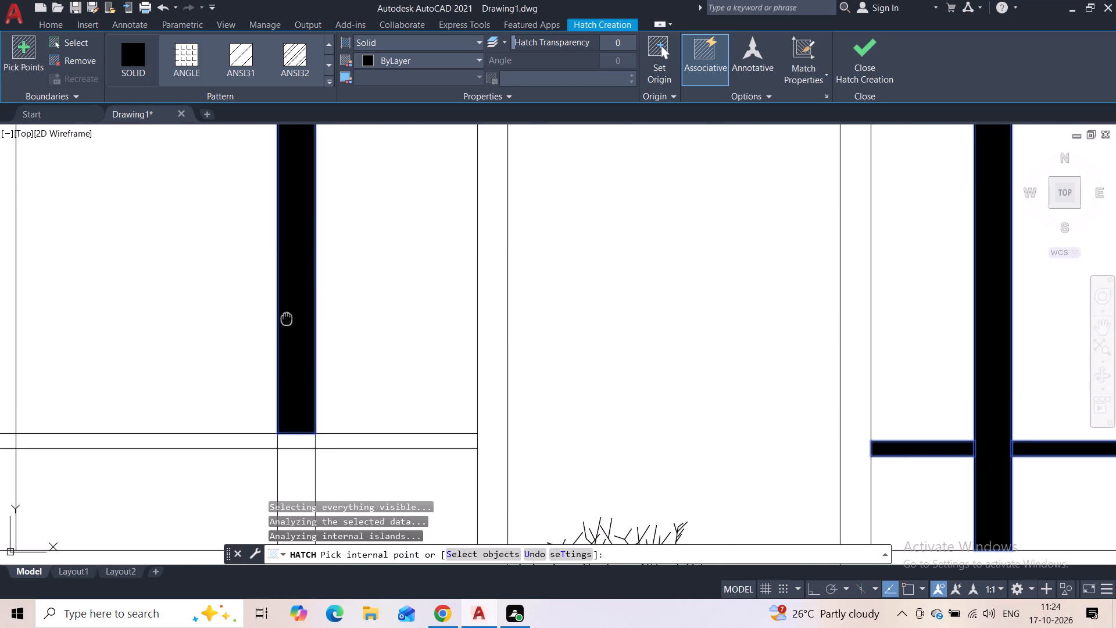
middle_click_drag(299, 270, 348, 148)
left_click(354, 263)
left_click(354, 301)
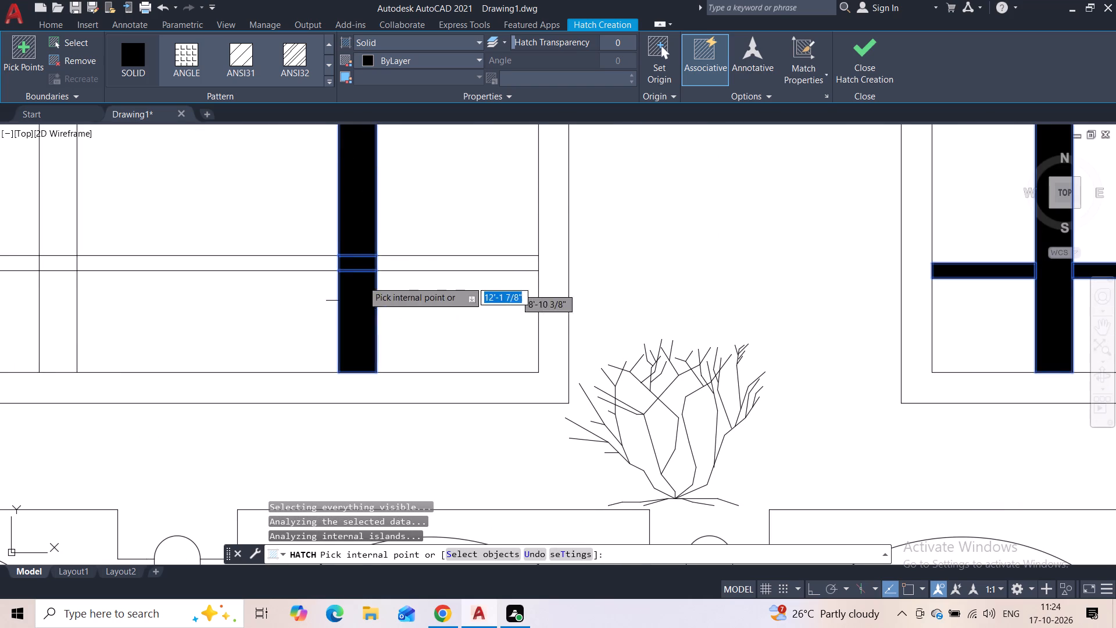
Solid-fill the leftmost ground-floor window's lowest crossbar and its left vertical bar down to the frame.
left_click(387, 266)
left_click(318, 265)
middle_click_drag(327, 266, 575, 277)
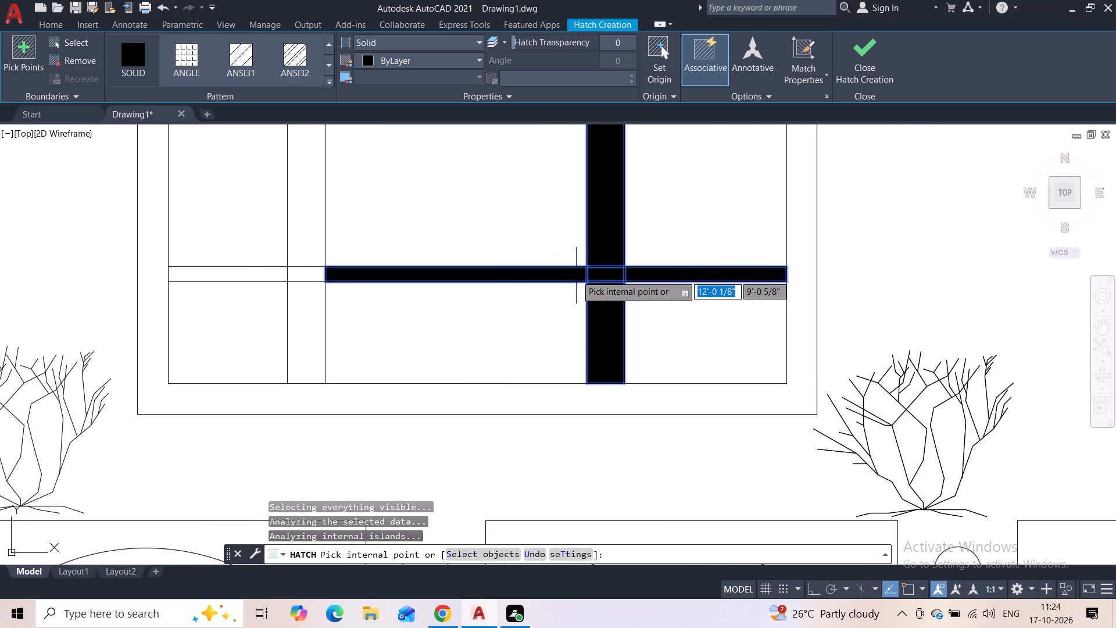
left_click(306, 270)
left_click(300, 242)
left_click(264, 276)
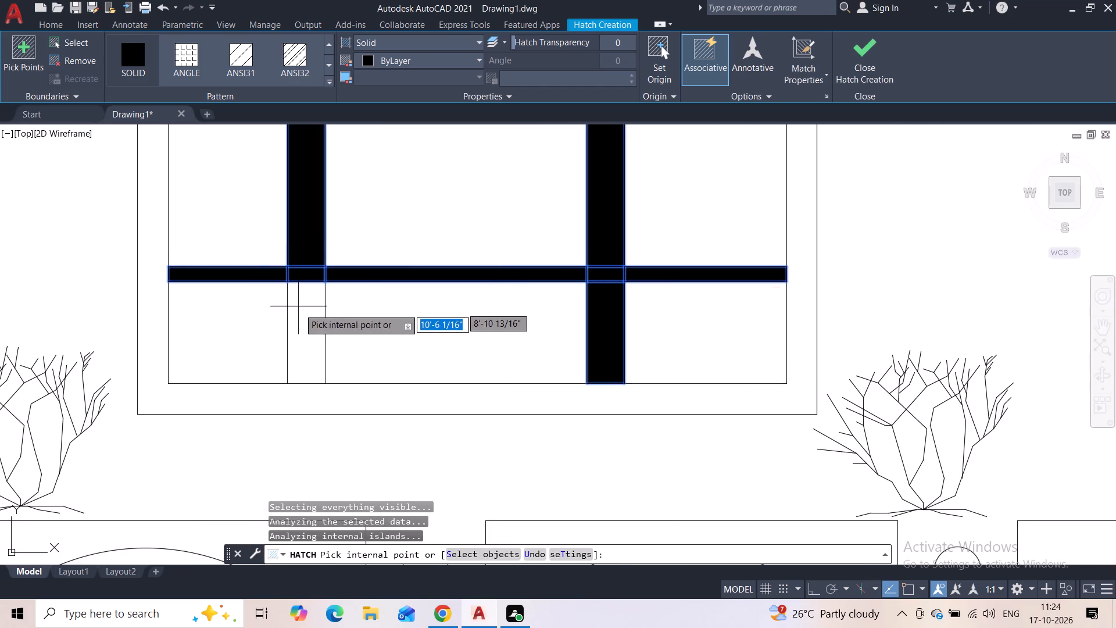
left_click(299, 308)
Solid-fill the left, middle and right segments of the same window's two upper crossbars.
middle_click_drag(310, 249, 303, 298)
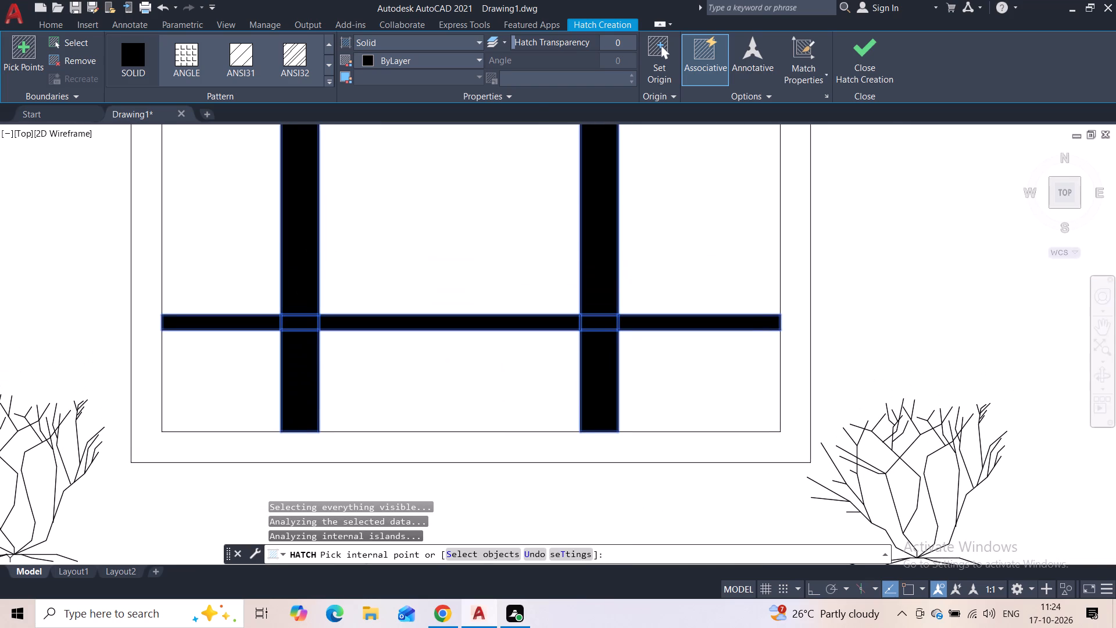
middle_click_drag(303, 298, 305, 299)
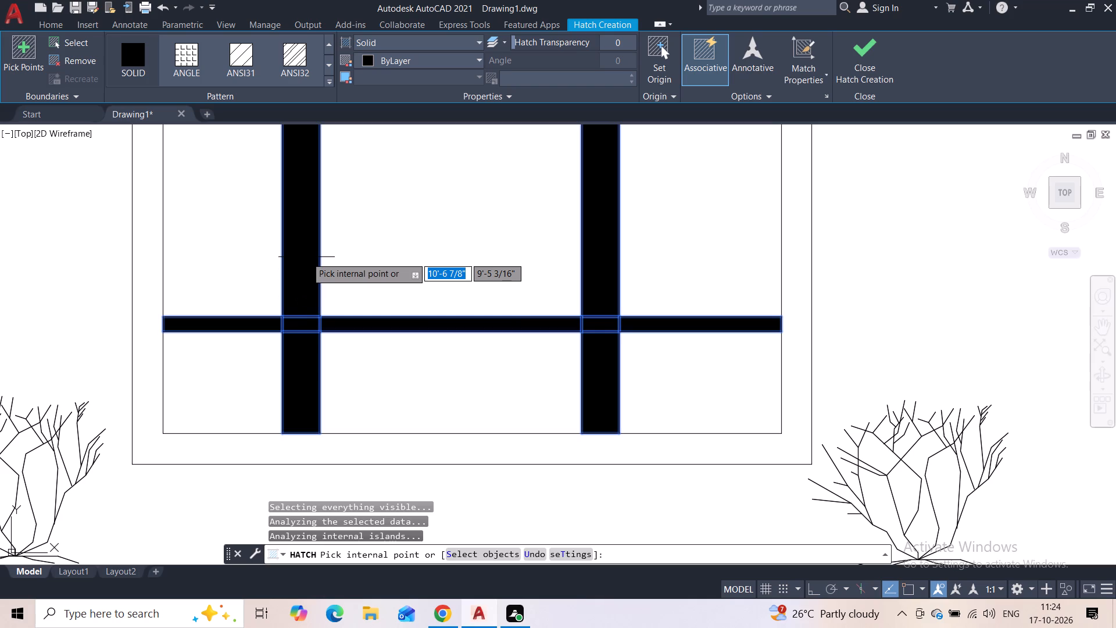
middle_click_drag(296, 198, 296, 199)
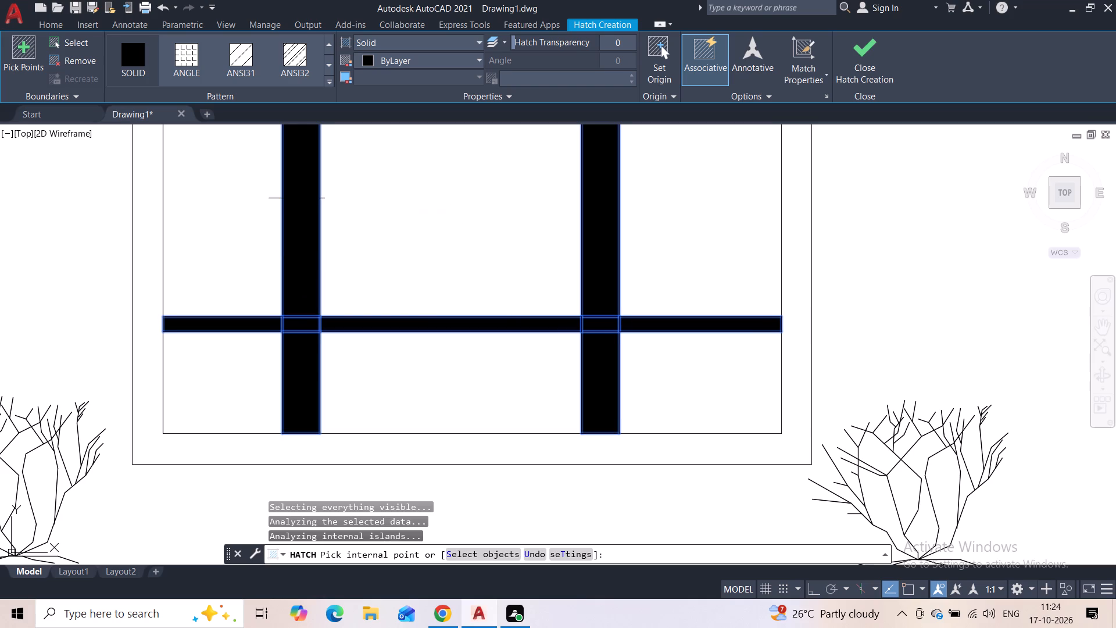
middle_click_drag(296, 199, 254, 497)
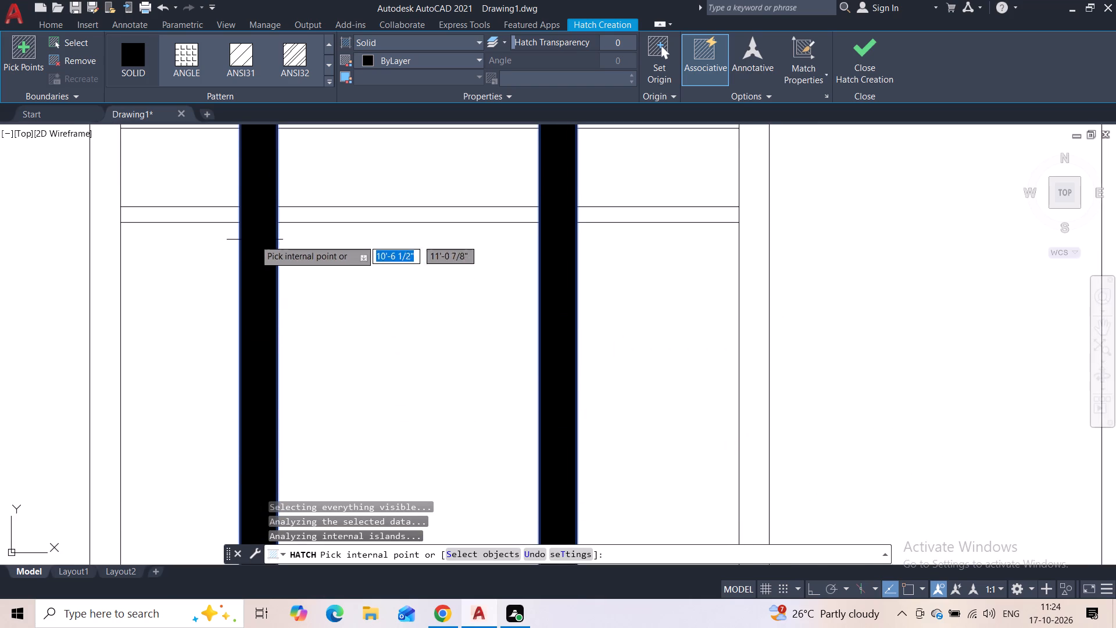
left_click(233, 211)
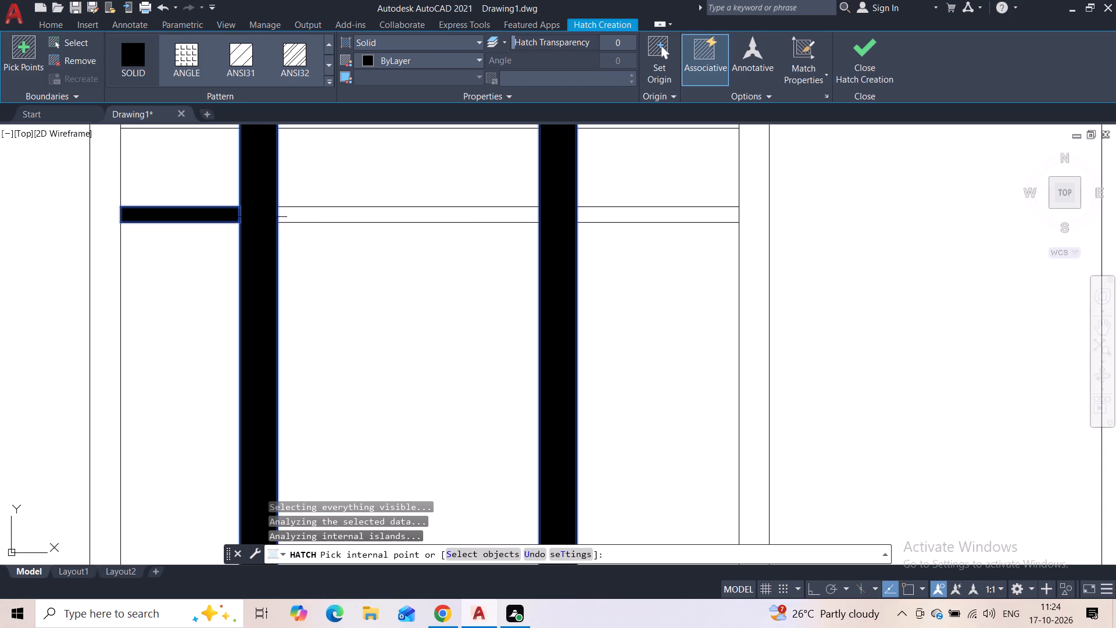
left_click(309, 223)
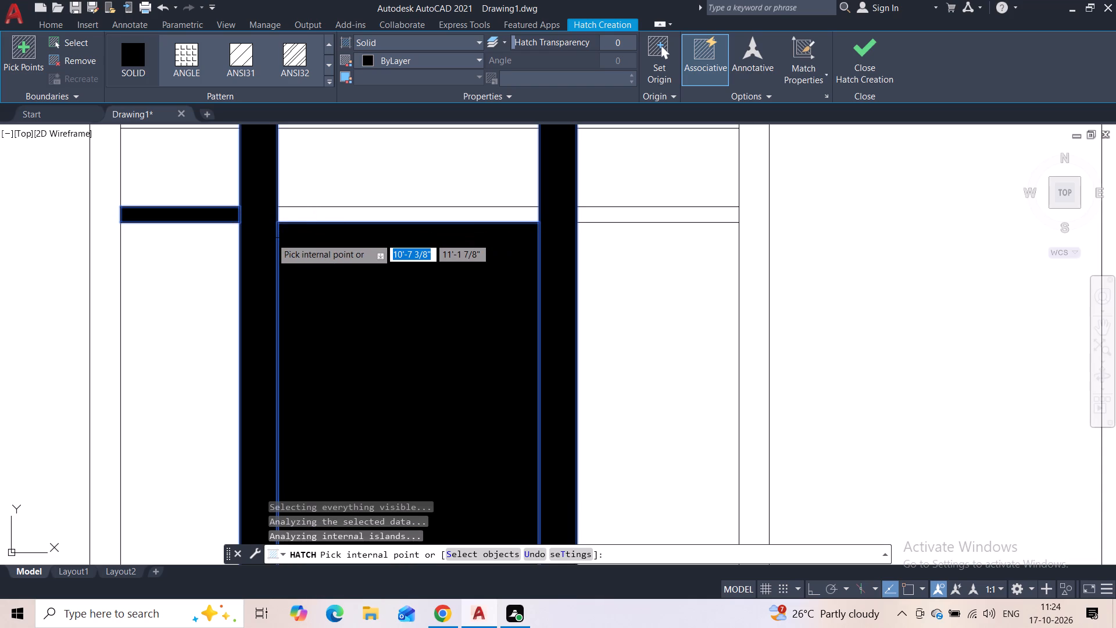
key("ctrl+z")
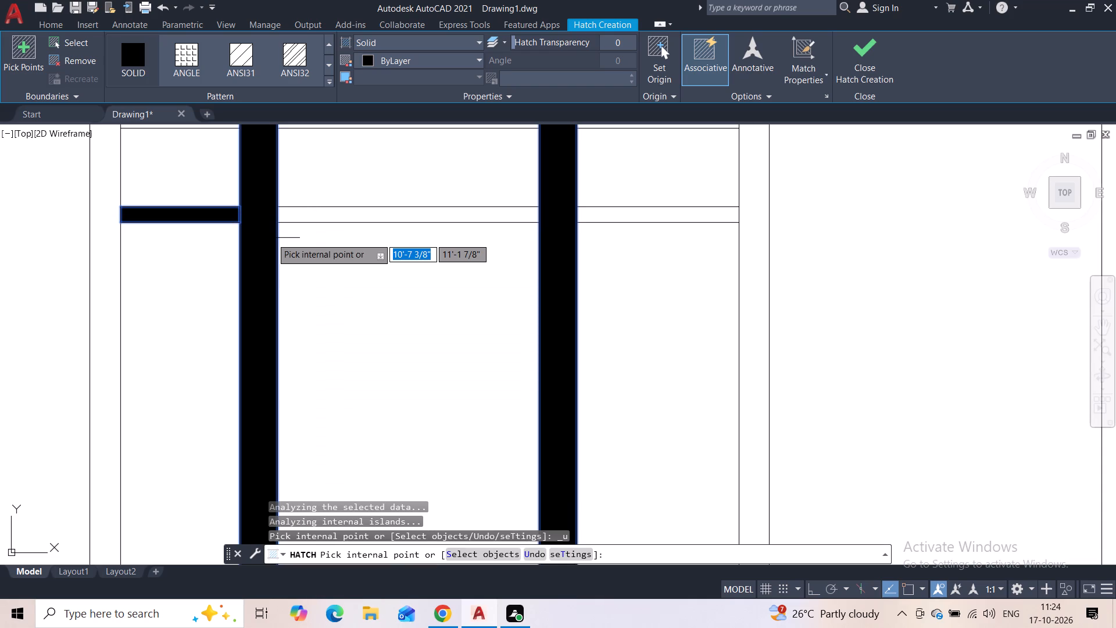
left_click(281, 211)
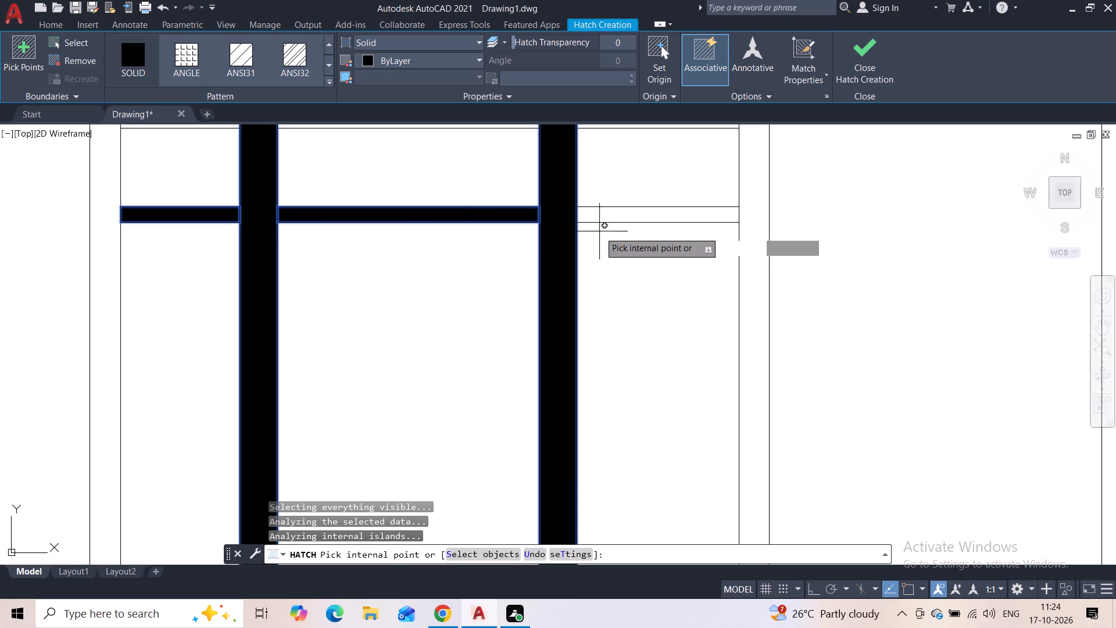
left_click(594, 216)
middle_click_drag(559, 224, 555, 392)
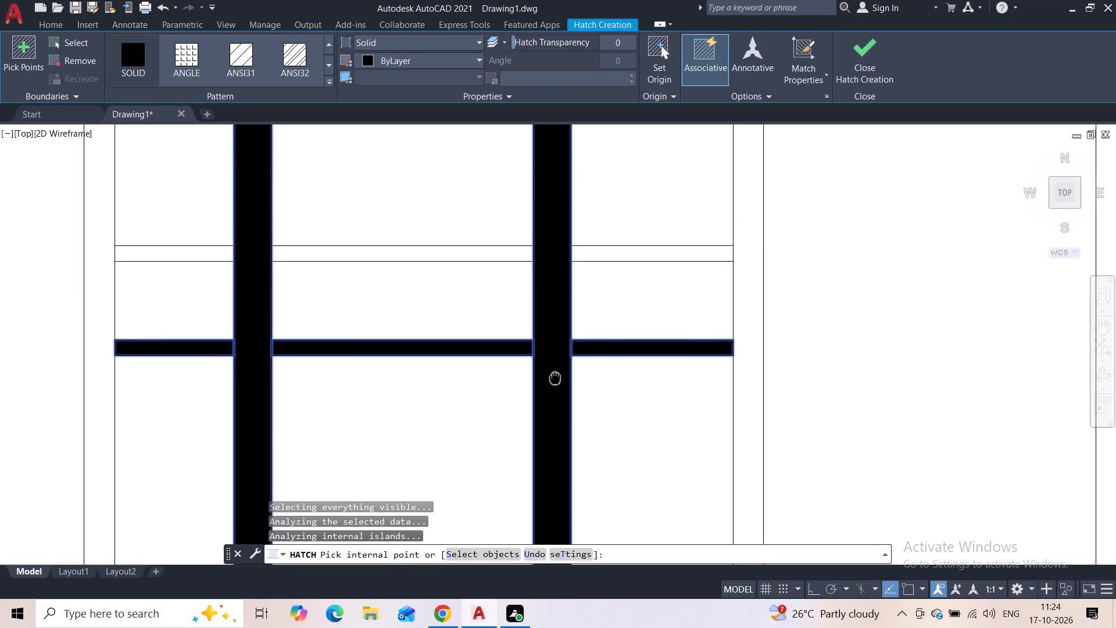
middle_click_drag(555, 392, 555, 436)
left_click(517, 329)
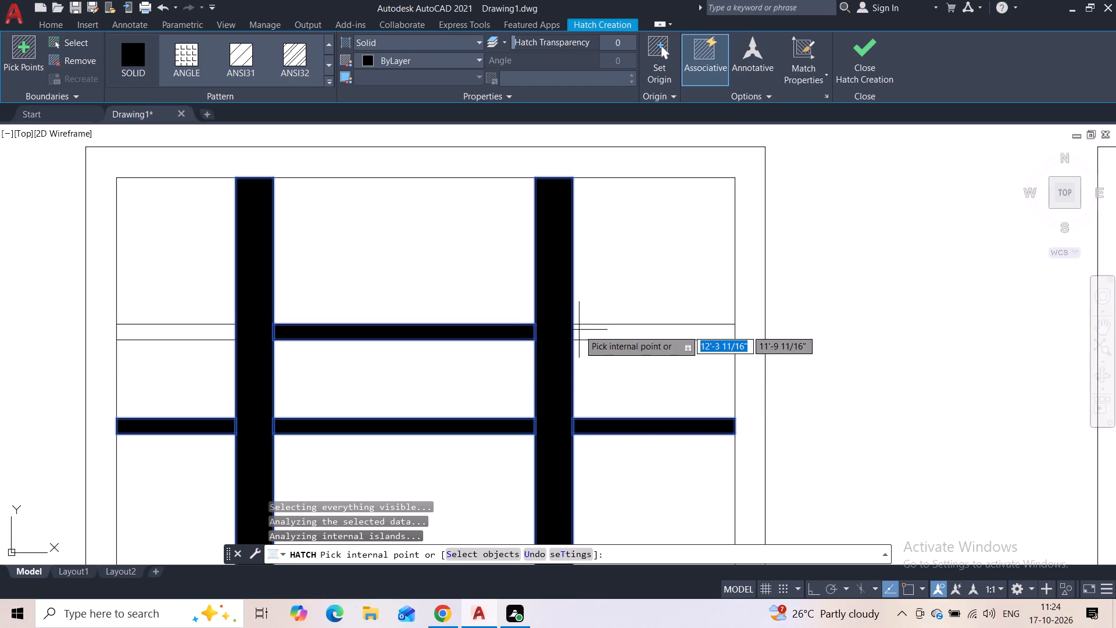
left_click(579, 330)
left_click(226, 333)
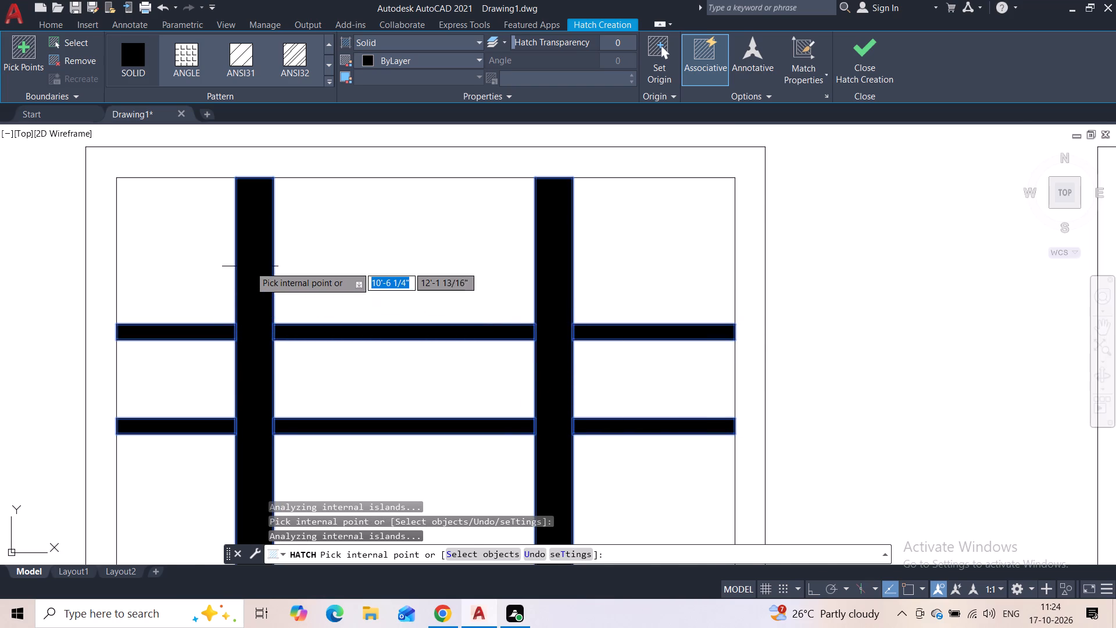
Solid-fill the right vertical bar of the upper-floor window right of the balcony door, plus the right and middle segments of its two upper crossbars.
scroll(250, 266, "down", 3)
scroll(261, 205, "down", 1)
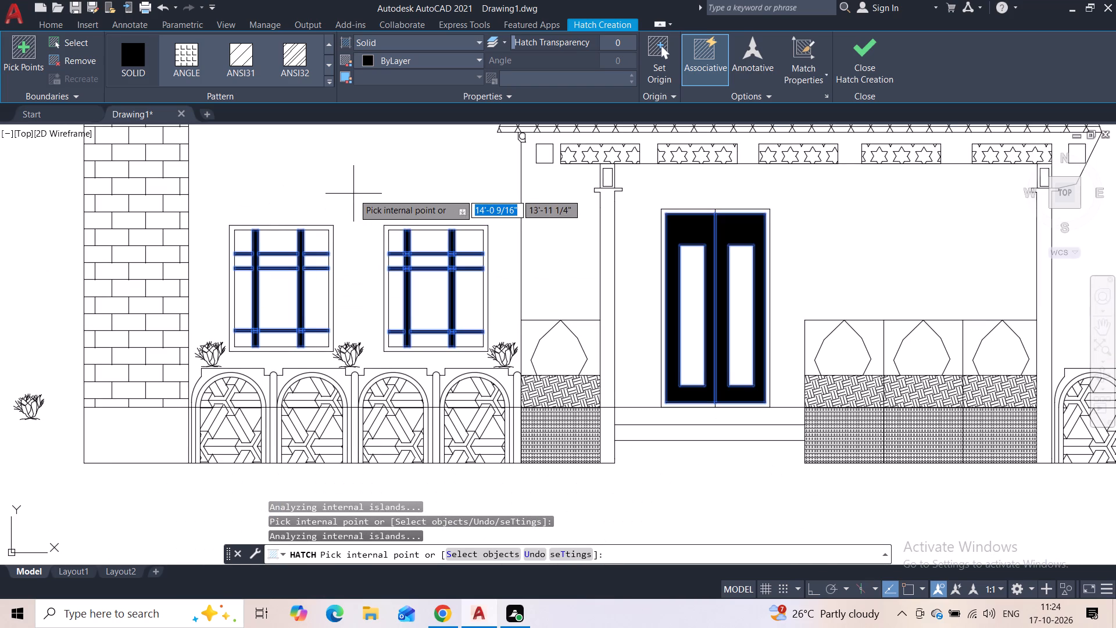
middle_click_drag(353, 197, 281, 247)
scroll(281, 247, "down", 2)
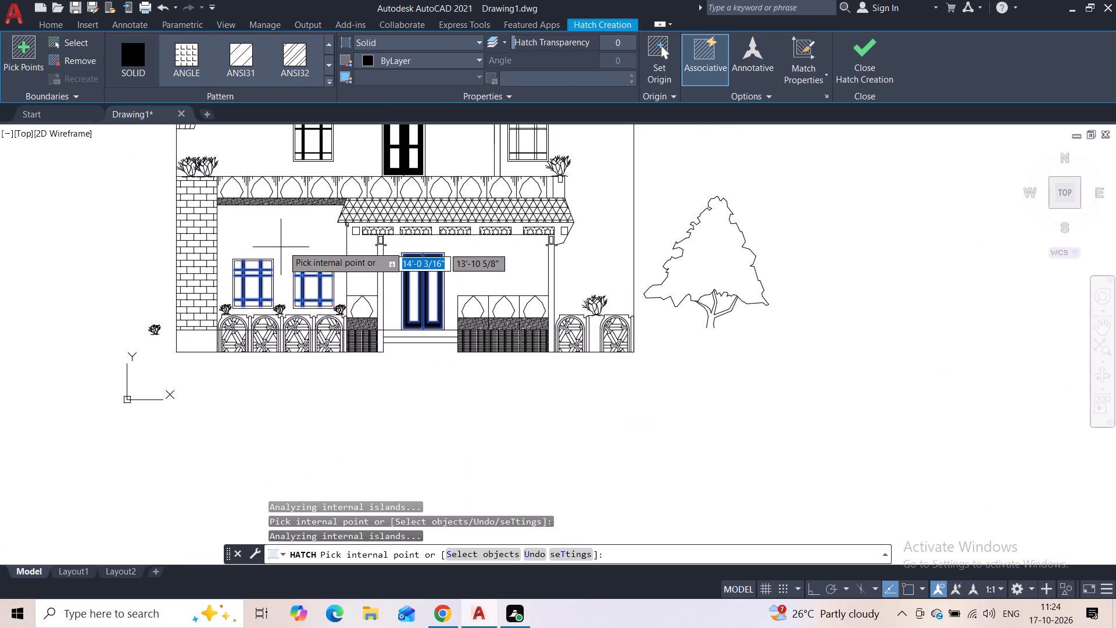
middle_click_drag(286, 242, 162, 354)
scroll(414, 237, "up", 2)
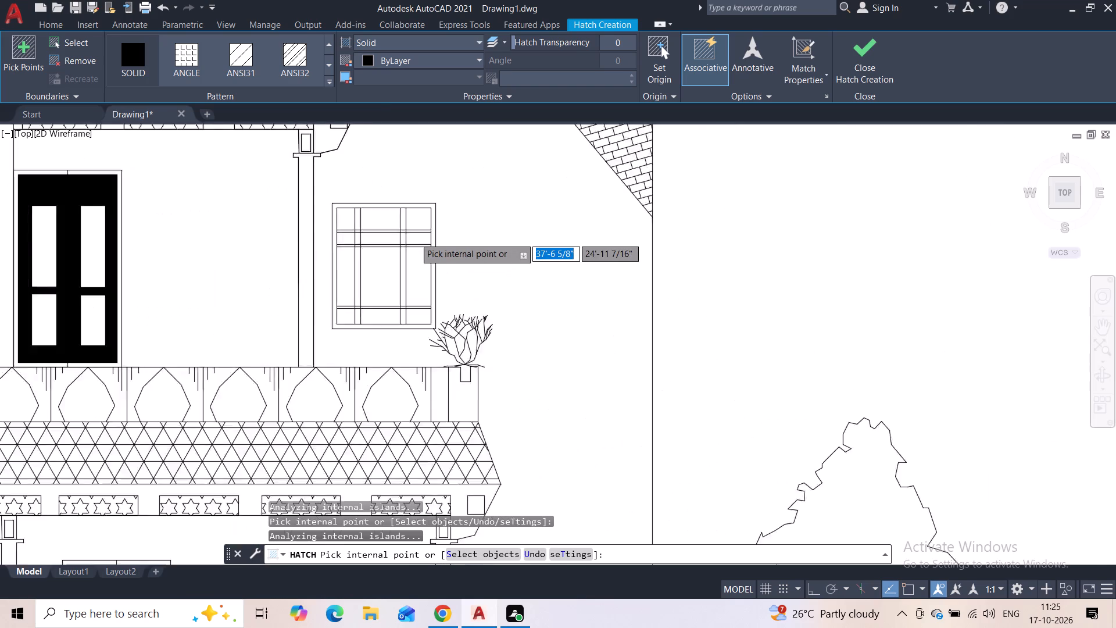
scroll(414, 237, "up", 4)
left_click(378, 198)
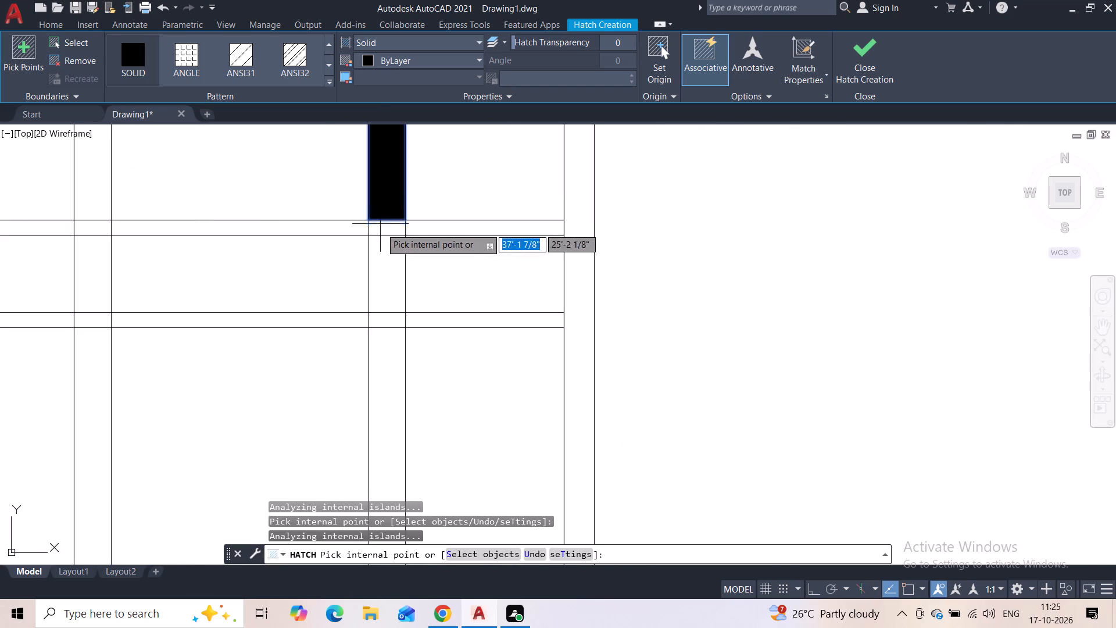
left_click(381, 230)
left_click(414, 227)
left_click(385, 257)
left_click(385, 316)
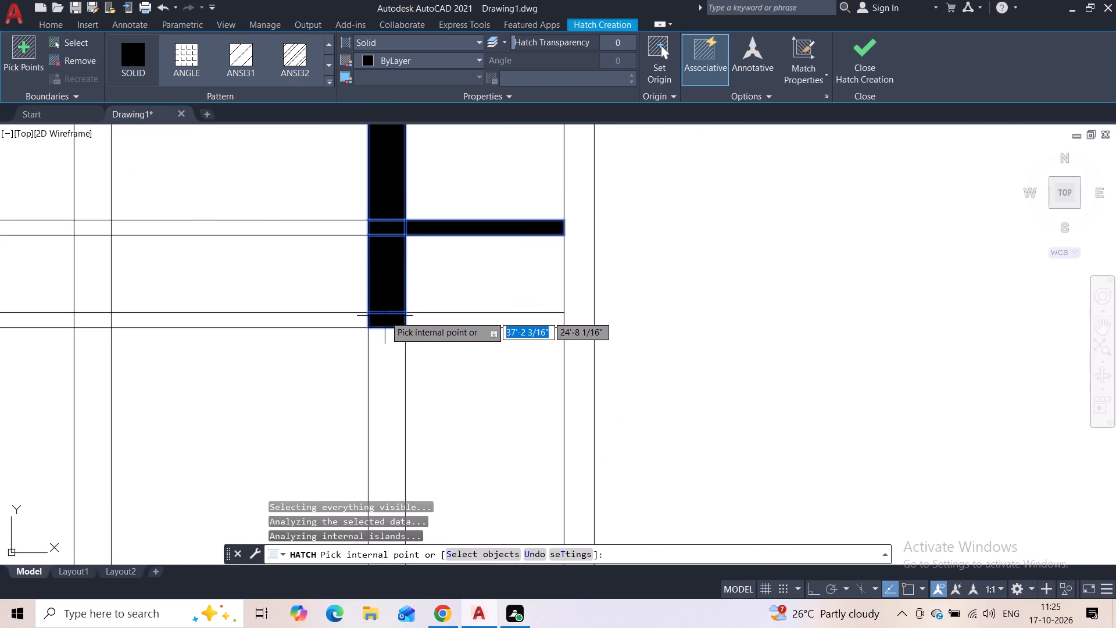
left_click(410, 323)
left_click(349, 317)
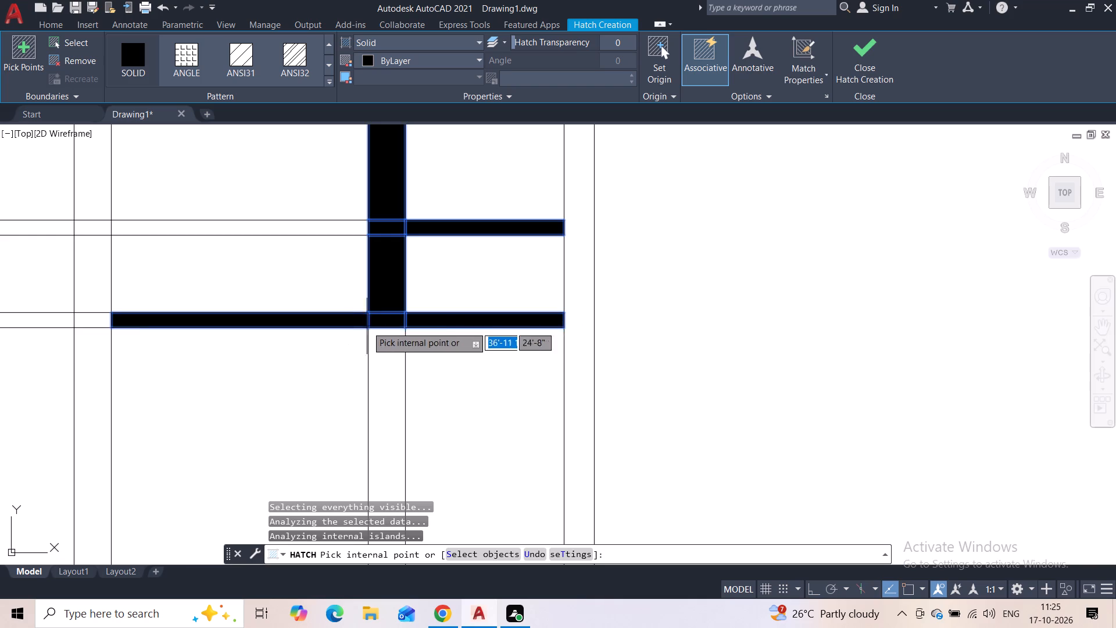
left_click(376, 344)
left_click(345, 224)
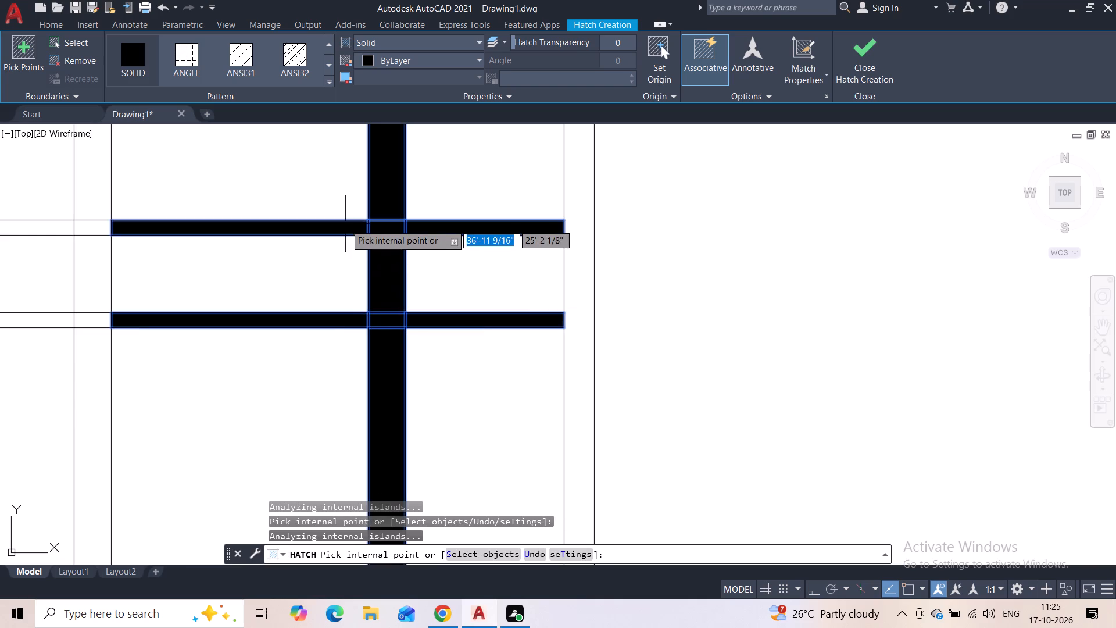
Solid-fill that upper-floor window's left vertical bar, plus the left segments of its two upper crossbars.
middle_click_drag(345, 226, 678, 277)
left_click(421, 276)
left_click(420, 250)
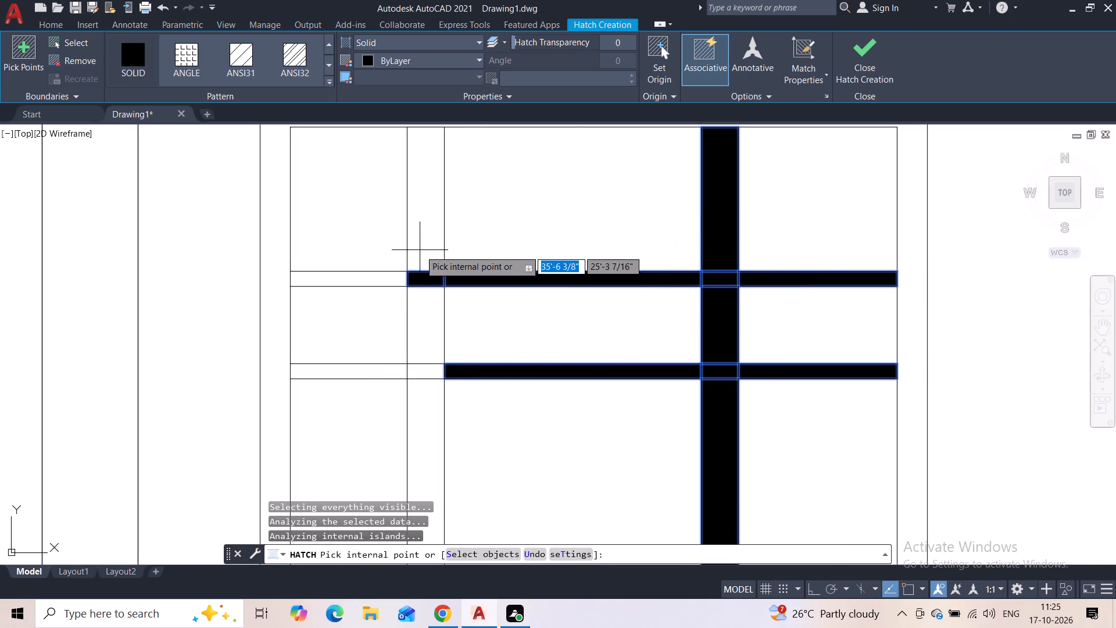
left_click(399, 275)
left_click(424, 313)
middle_click_drag(424, 315, 428, 257)
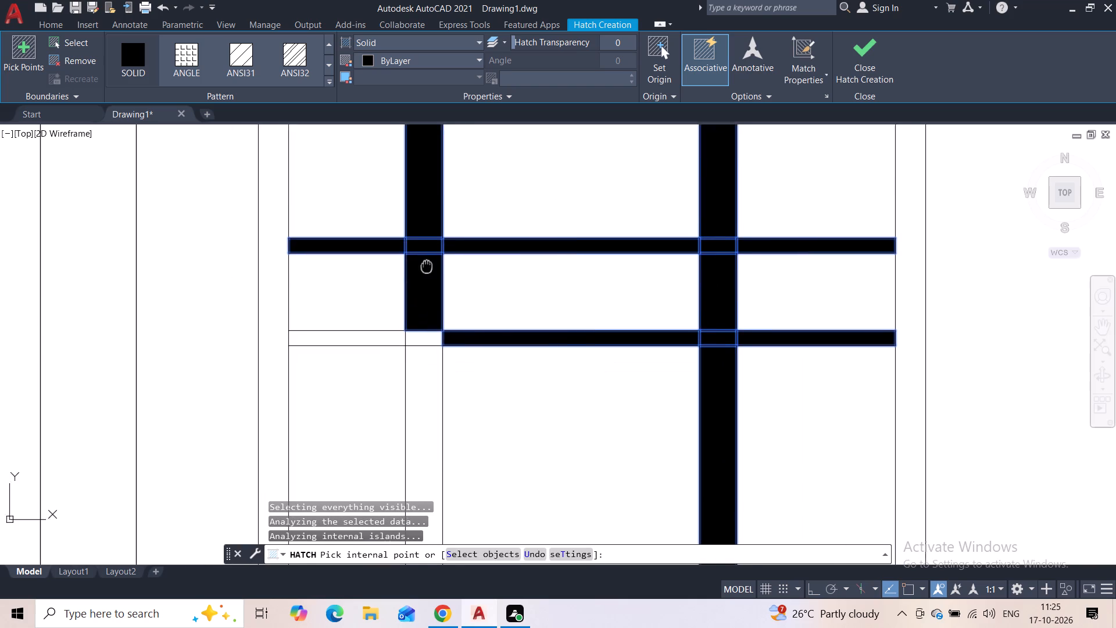
middle_click_drag(428, 257, 439, 220)
left_click(405, 276)
left_click(435, 281)
left_click(431, 325)
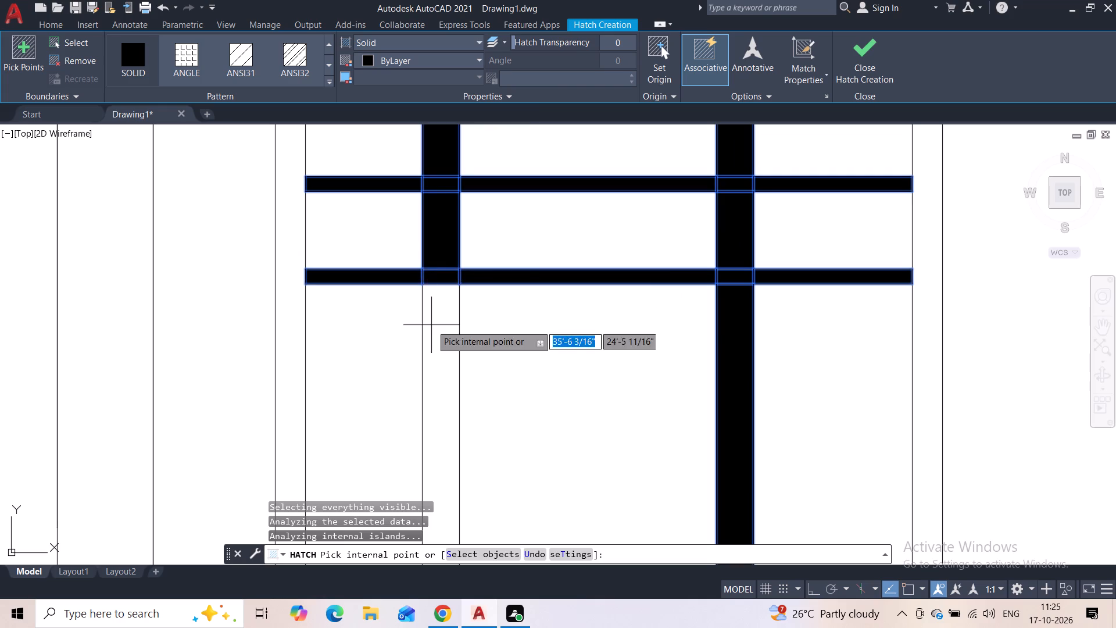
Solid-fill all three segments of the same window's lowest crossbar and finish the hatch.
middle_click_drag(431, 325, 431, 135)
scroll(435, 248, "down", 1)
middle_click_drag(431, 347, 446, 254)
scroll(423, 302, "up", 2)
left_click(423, 301)
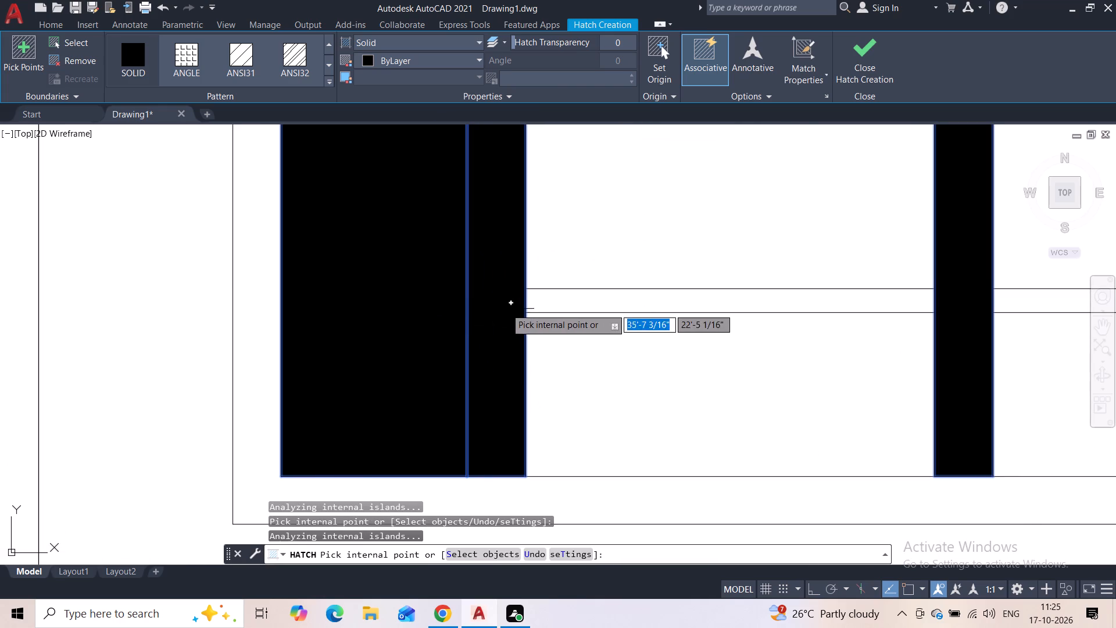
scroll(506, 308, "down", 1)
key("ctrl+z")
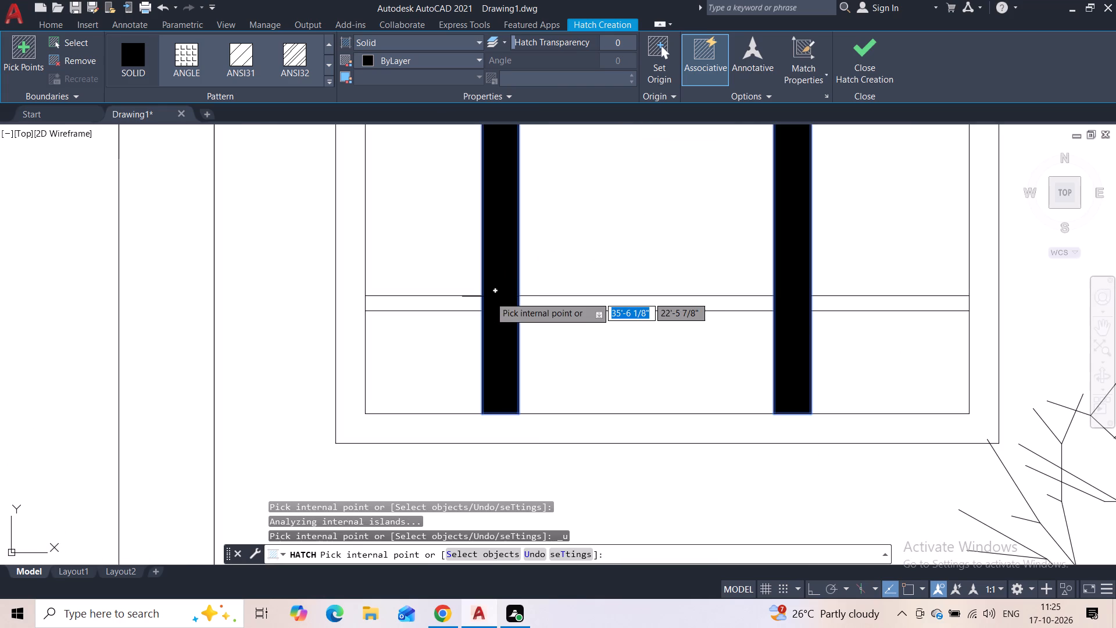
left_click(469, 305)
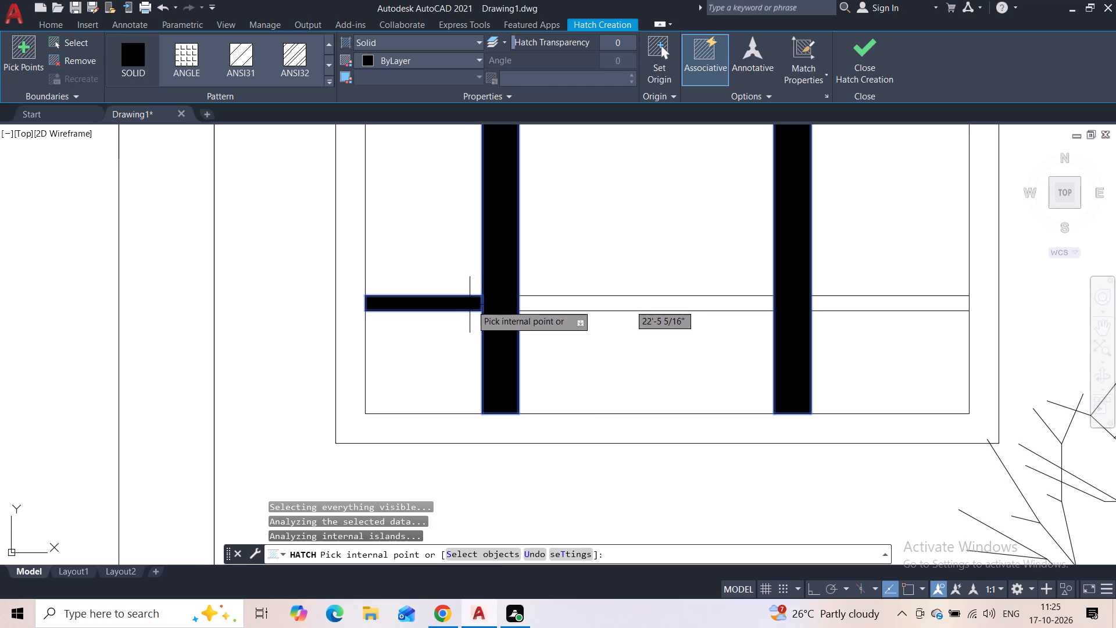
left_click(541, 305)
left_click(825, 302)
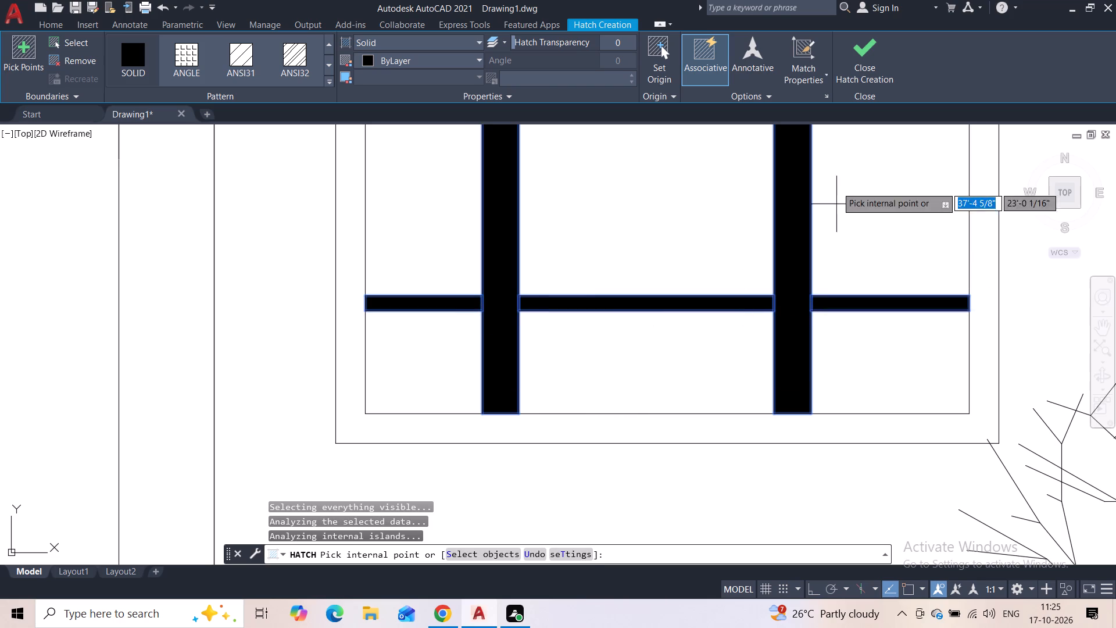
left_click(852, 78)
Draw a horizontal line about 31'-8" long across the upper balcony railing just above its base, from the brick pillar to the far end.
scroll(774, 293, "down", 5)
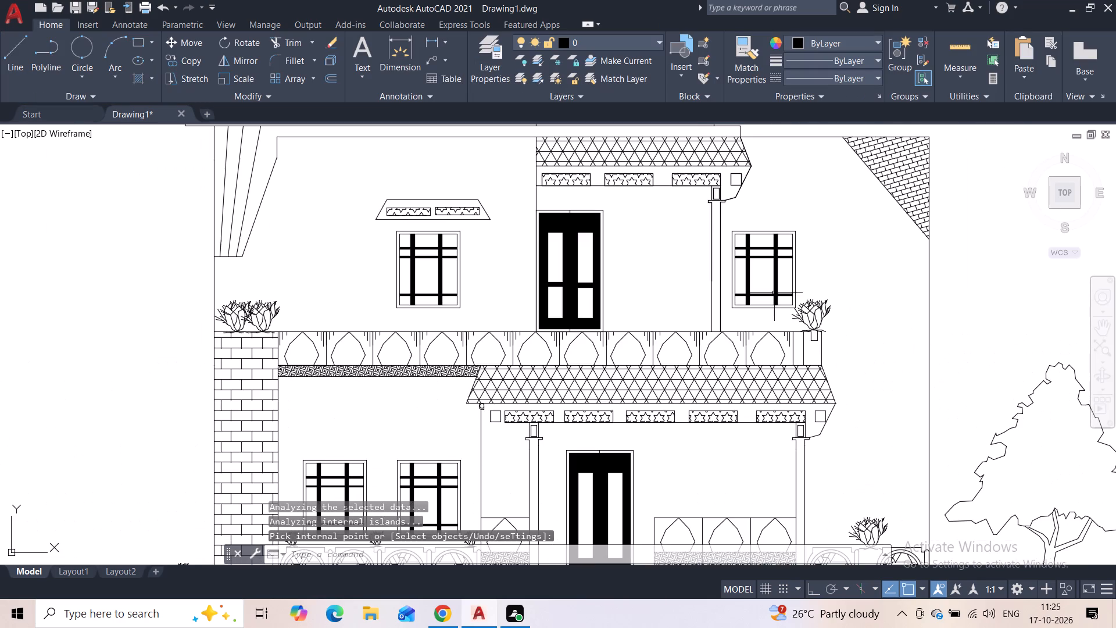
scroll(795, 260, "down", 1)
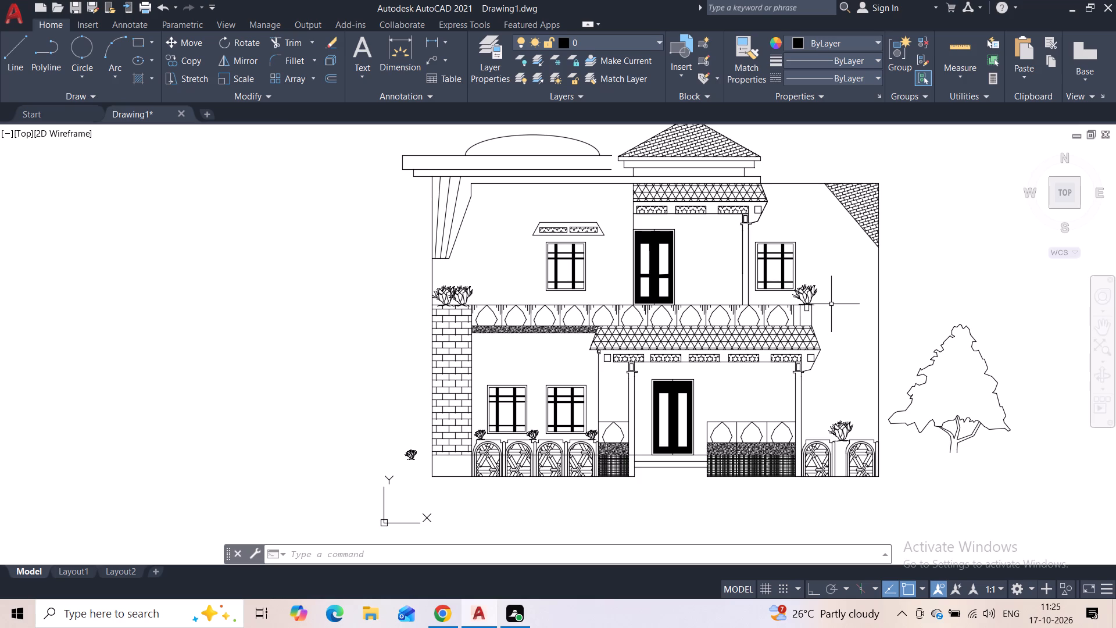
scroll(600, 312, "up", 4)
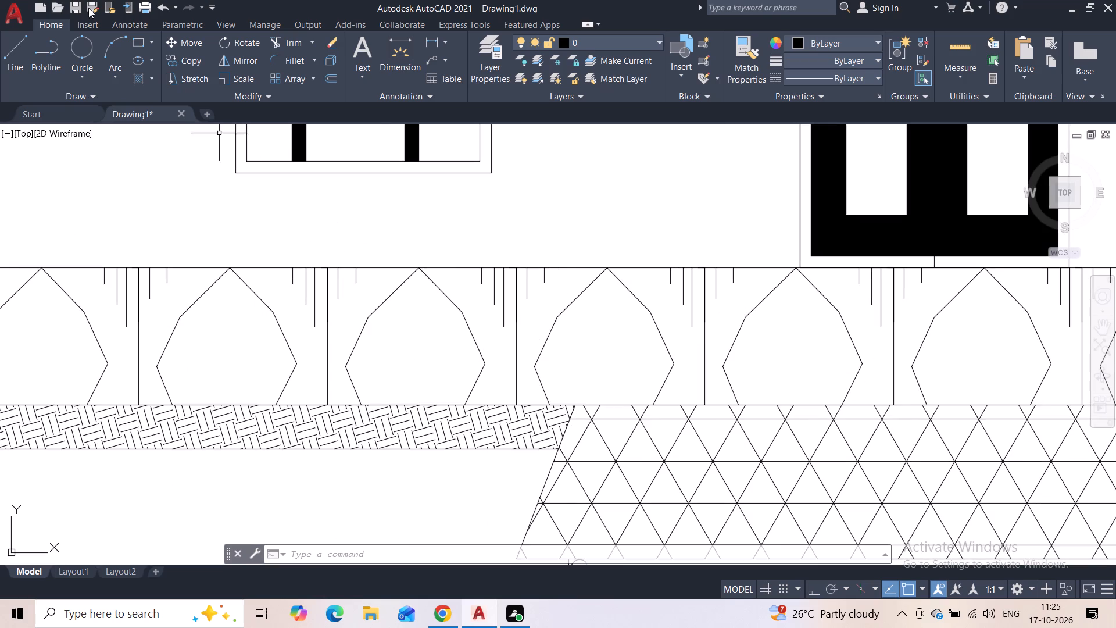
left_click(17, 58)
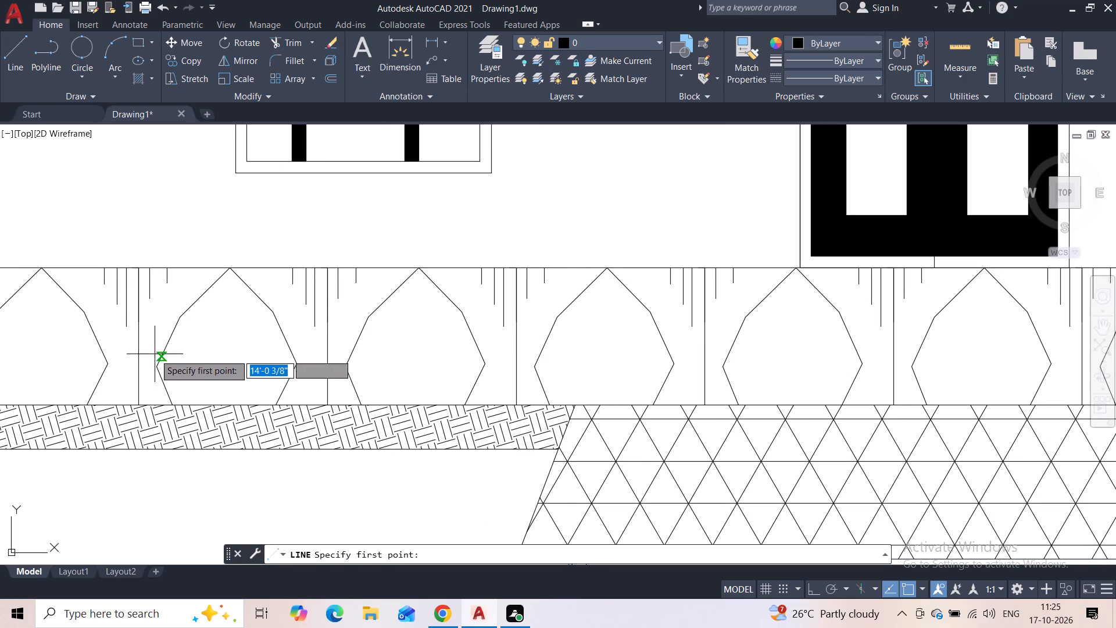
middle_click_drag(153, 354, 322, 329)
middle_click_drag(198, 330, 356, 313)
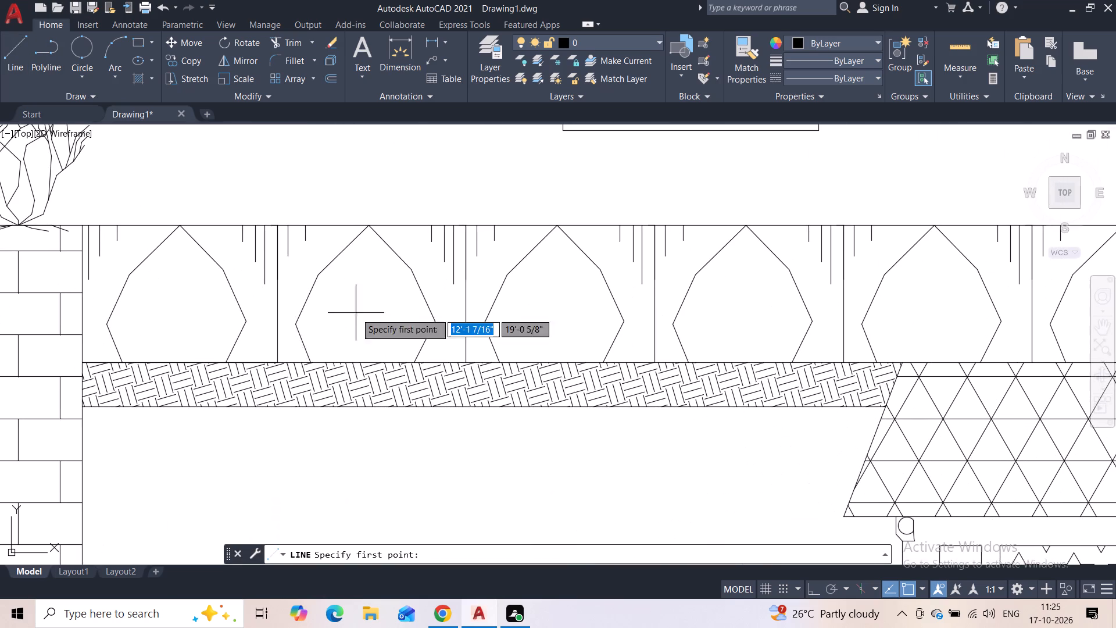
left_click(83, 343)
middle_click_drag(259, 366, 144, 326)
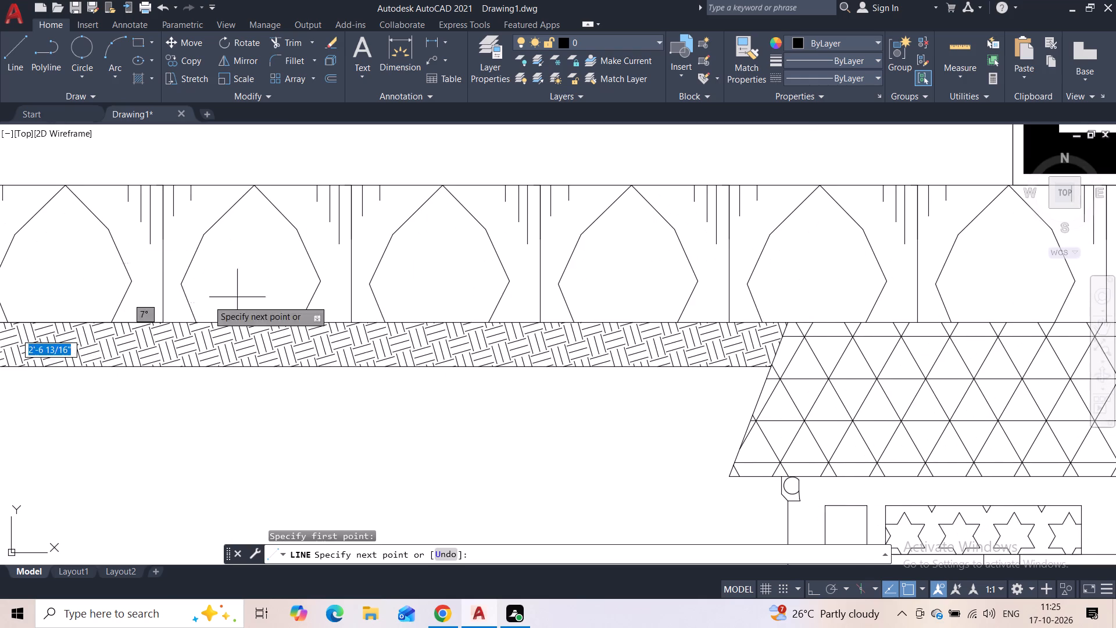
middle_click_drag(421, 284, 349, 263)
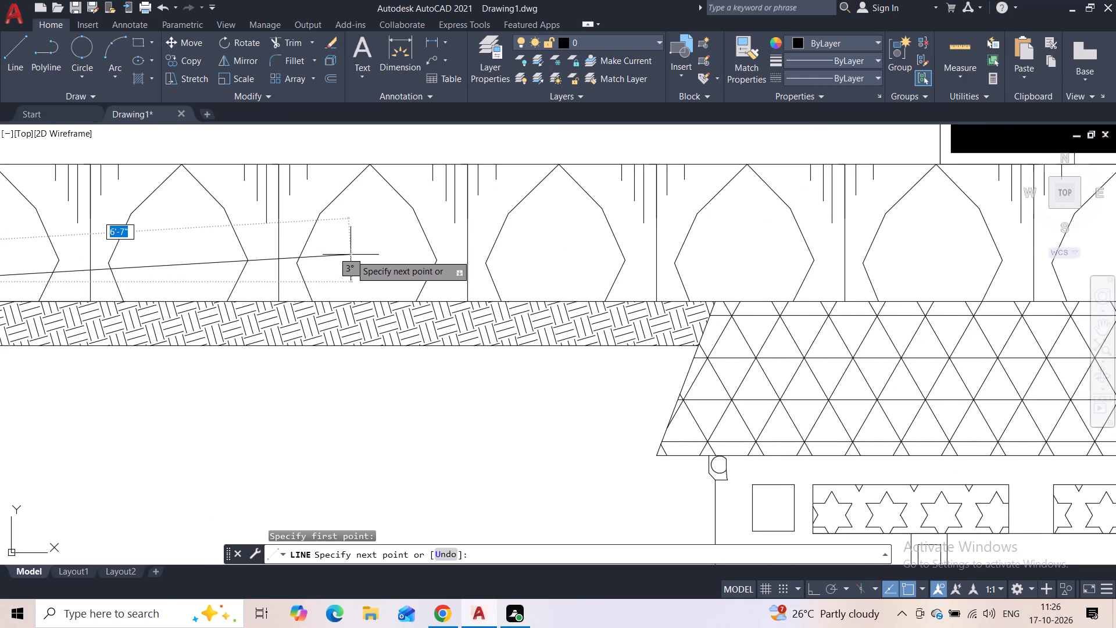
key("F8")
scroll(366, 255, "down", 1)
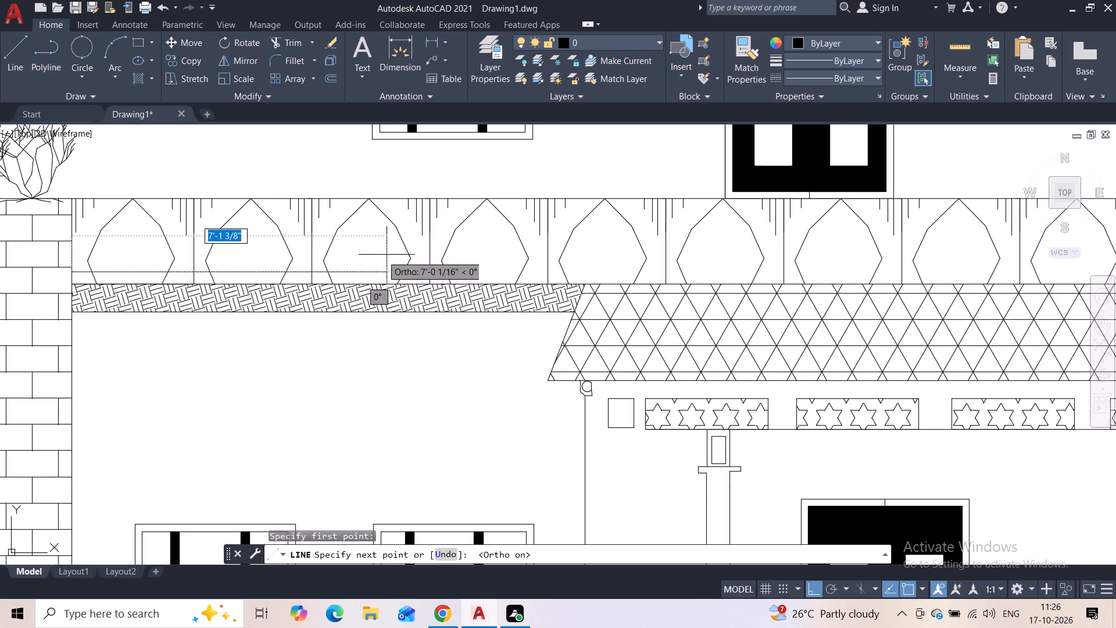
middle_click_drag(499, 263, 318, 266)
scroll(555, 264, "down", 2)
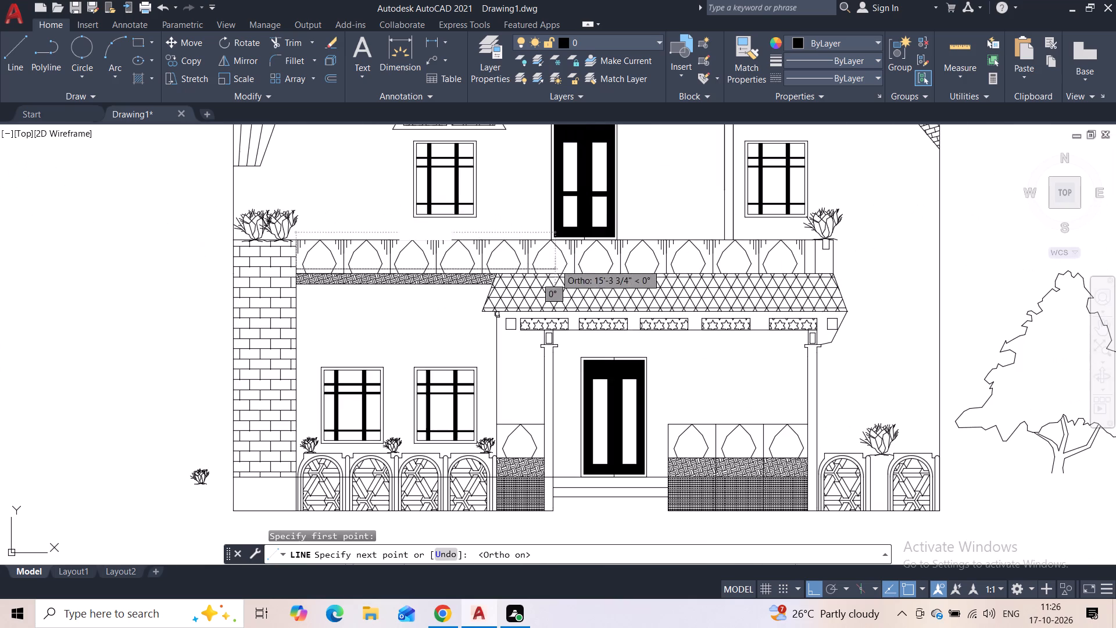
scroll(805, 262, "up", 4)
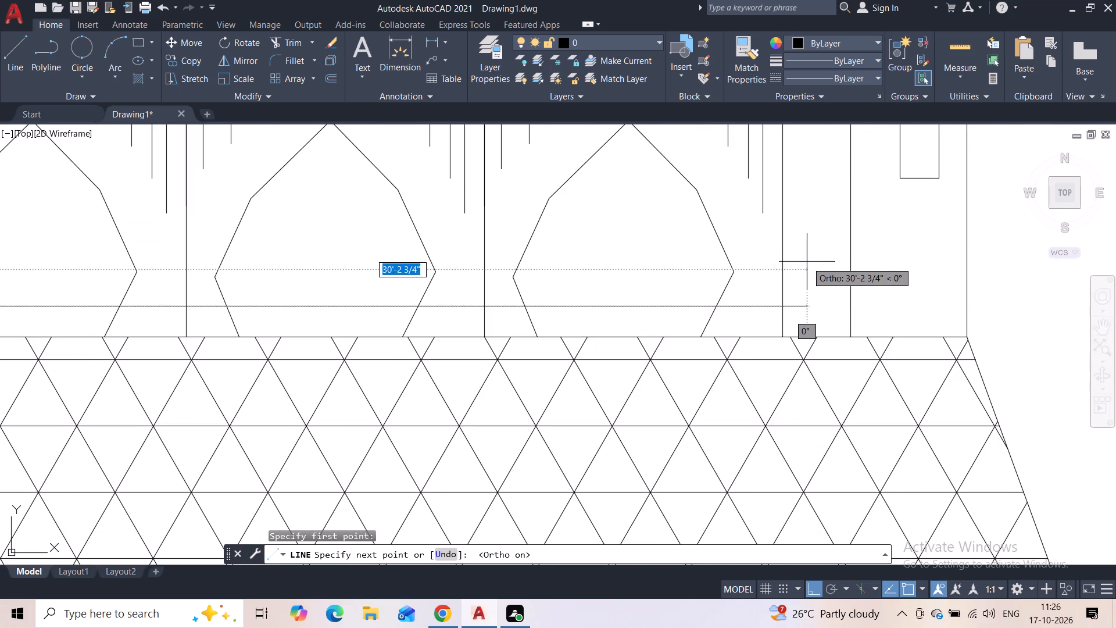
left_click(965, 304)
key("Escape")
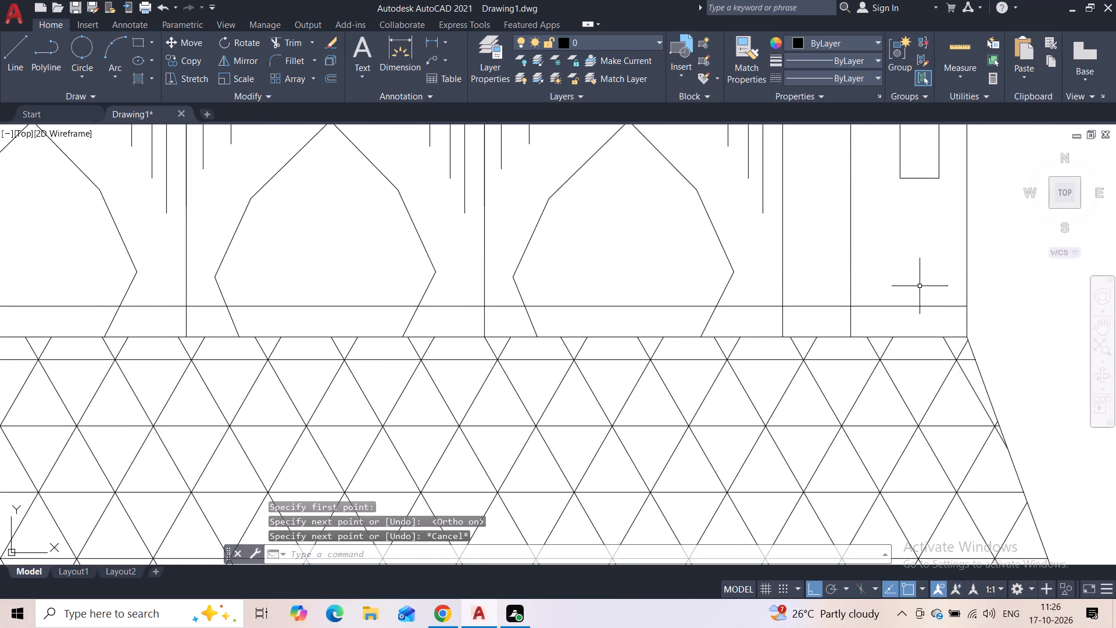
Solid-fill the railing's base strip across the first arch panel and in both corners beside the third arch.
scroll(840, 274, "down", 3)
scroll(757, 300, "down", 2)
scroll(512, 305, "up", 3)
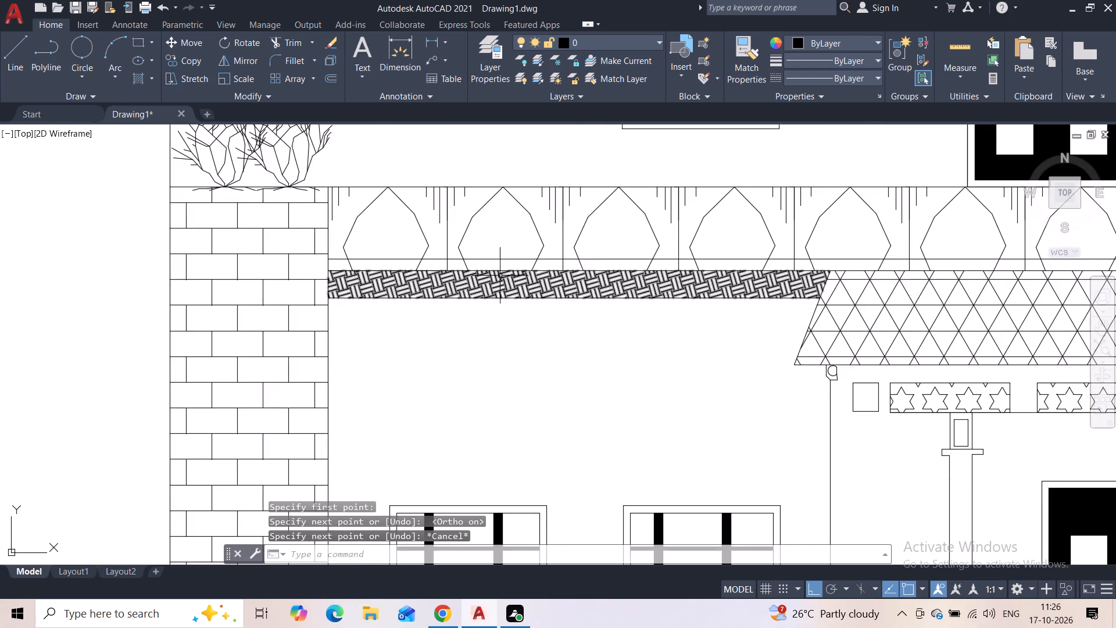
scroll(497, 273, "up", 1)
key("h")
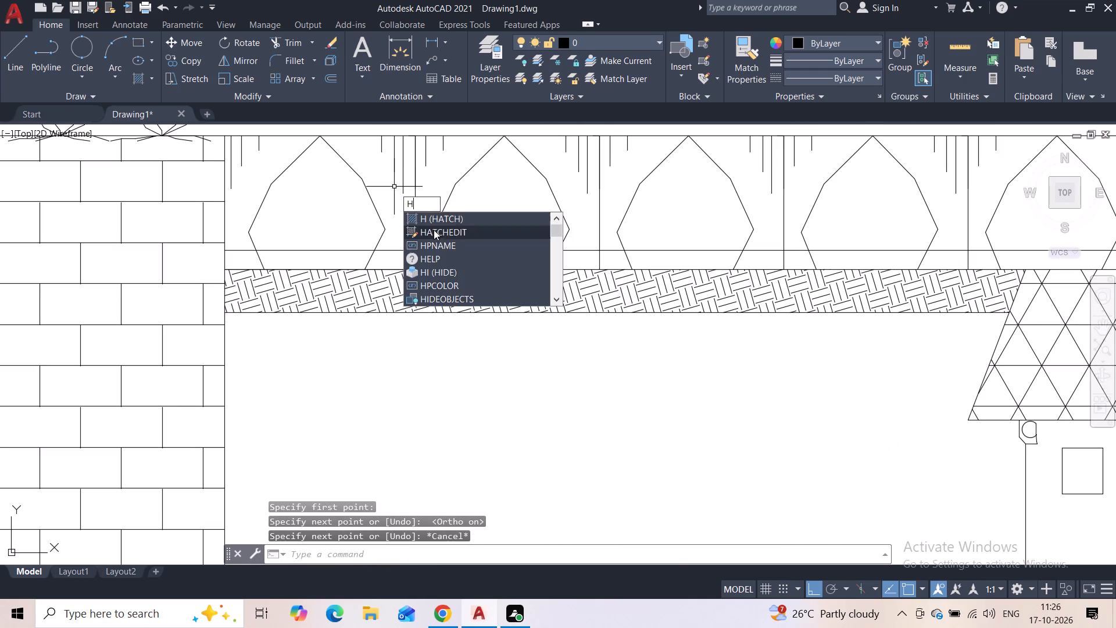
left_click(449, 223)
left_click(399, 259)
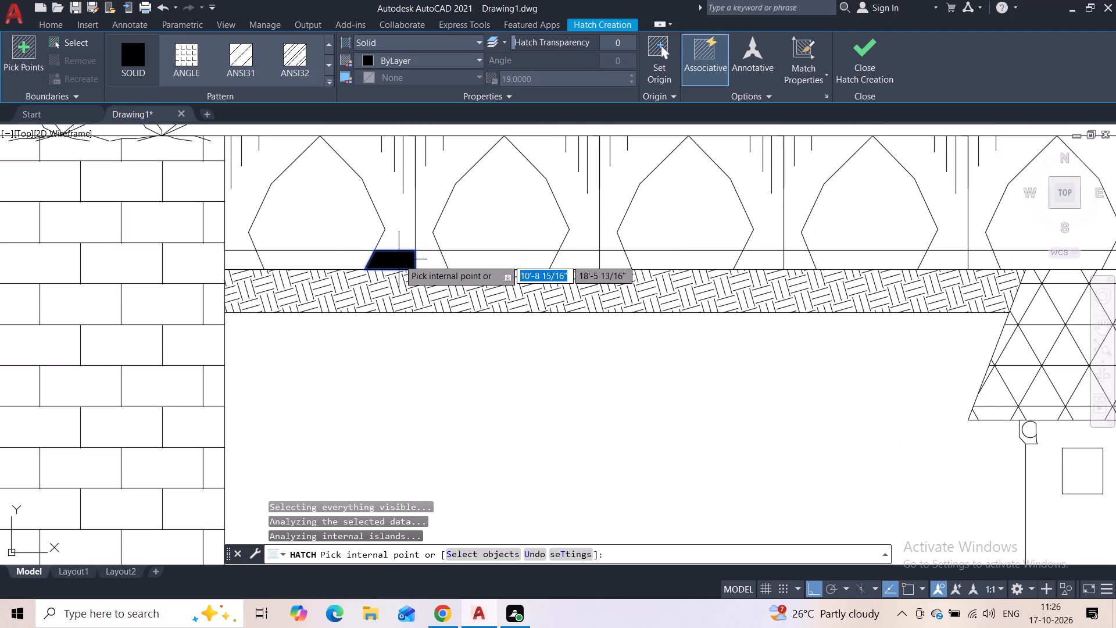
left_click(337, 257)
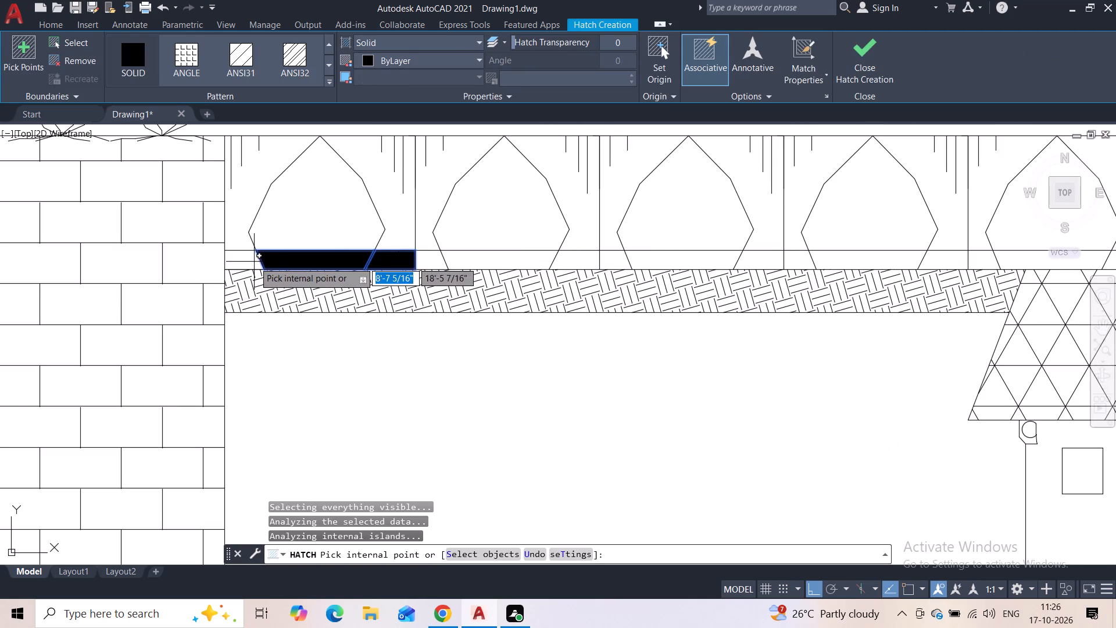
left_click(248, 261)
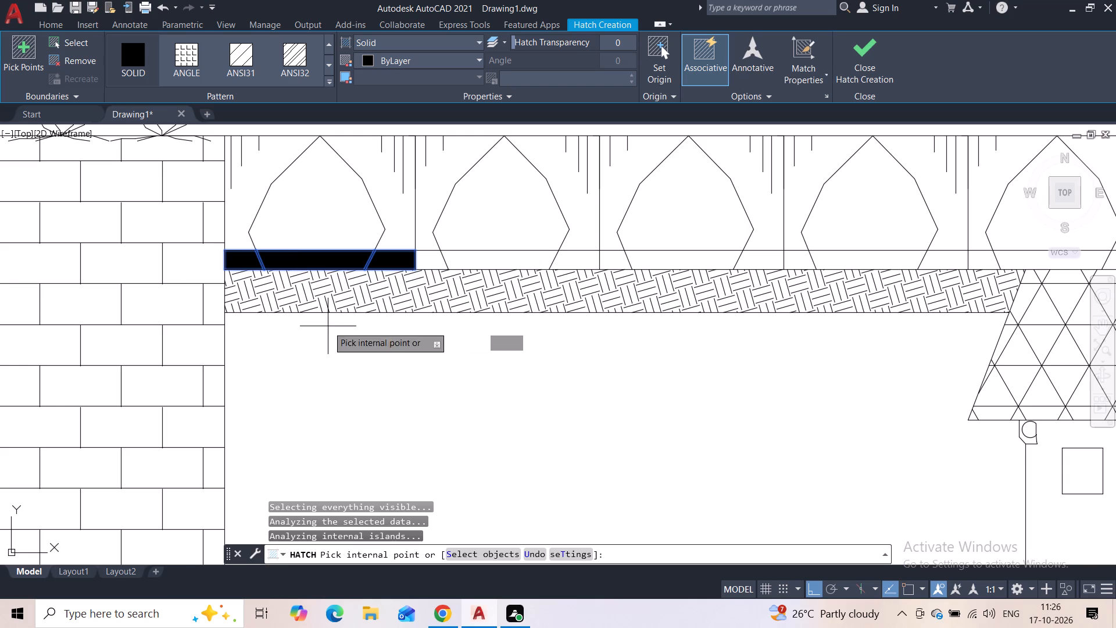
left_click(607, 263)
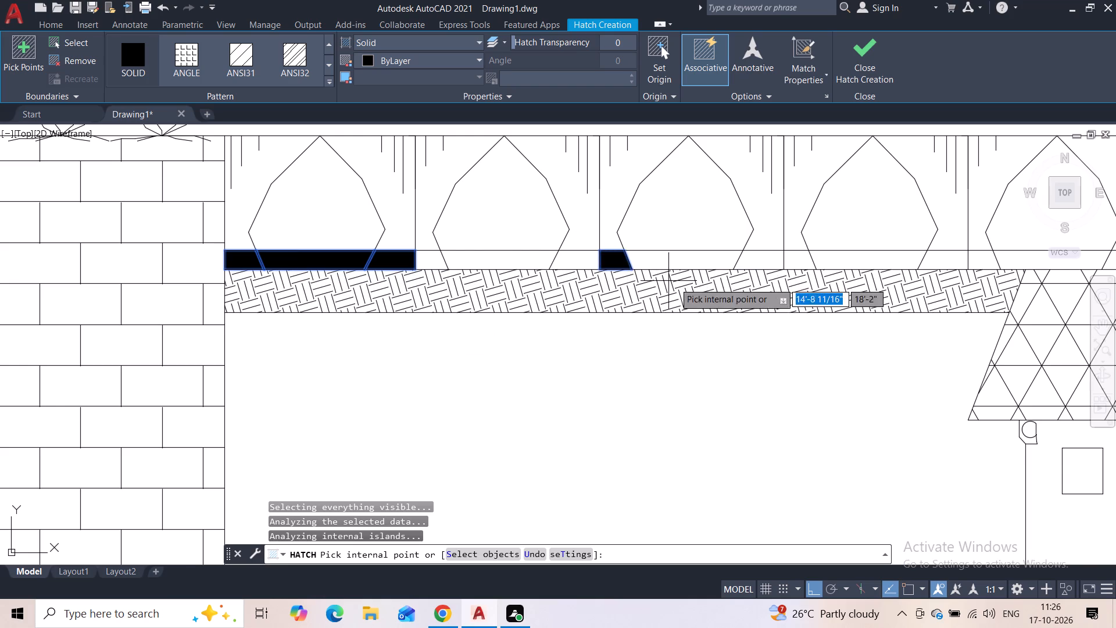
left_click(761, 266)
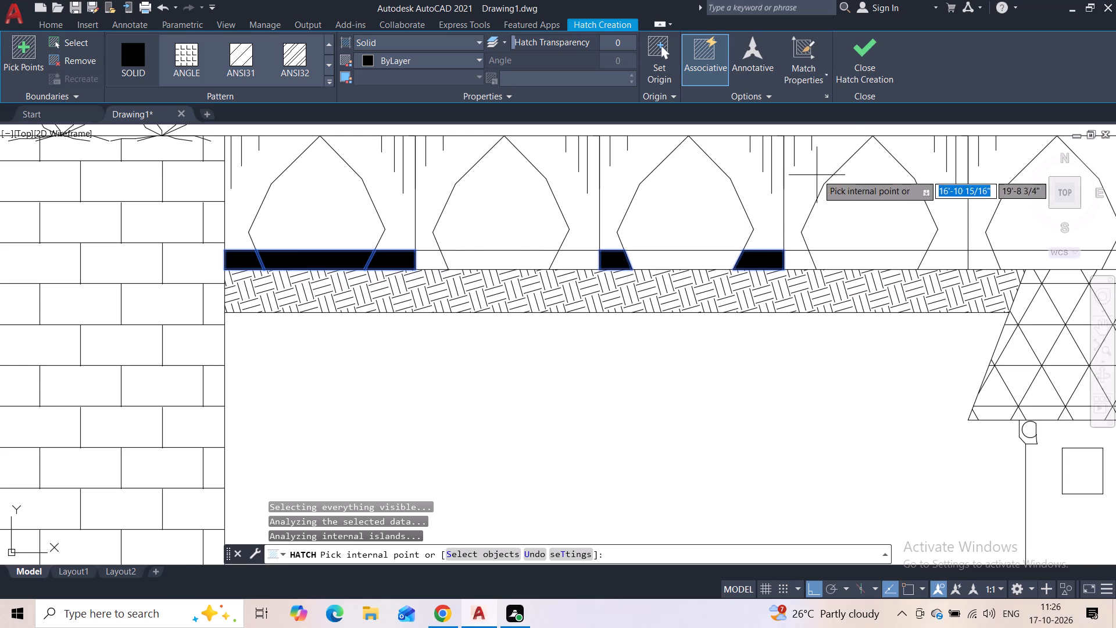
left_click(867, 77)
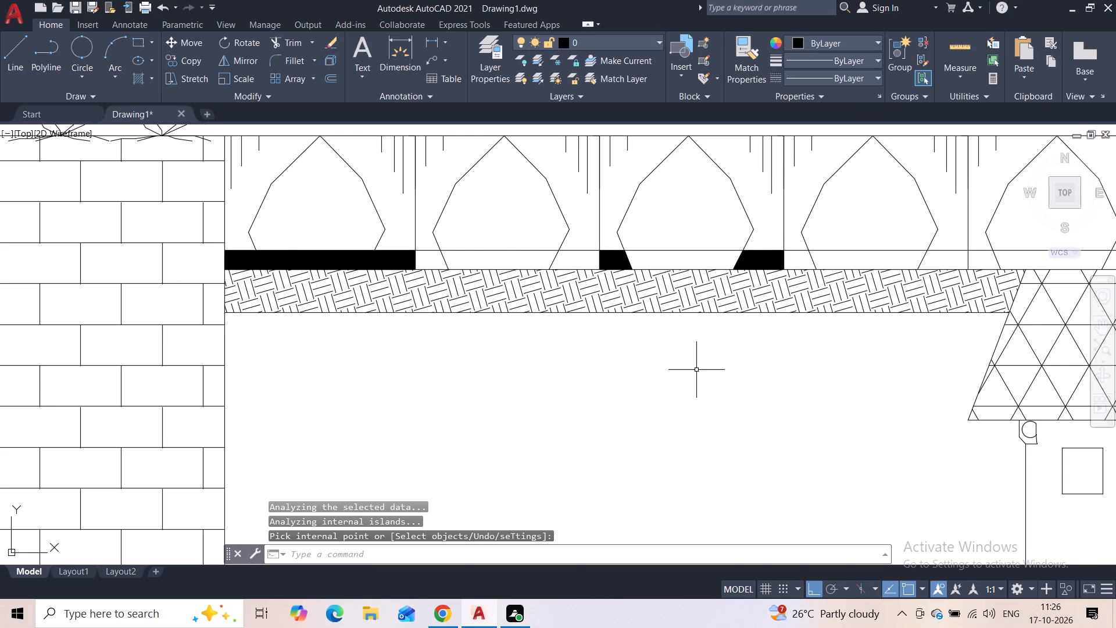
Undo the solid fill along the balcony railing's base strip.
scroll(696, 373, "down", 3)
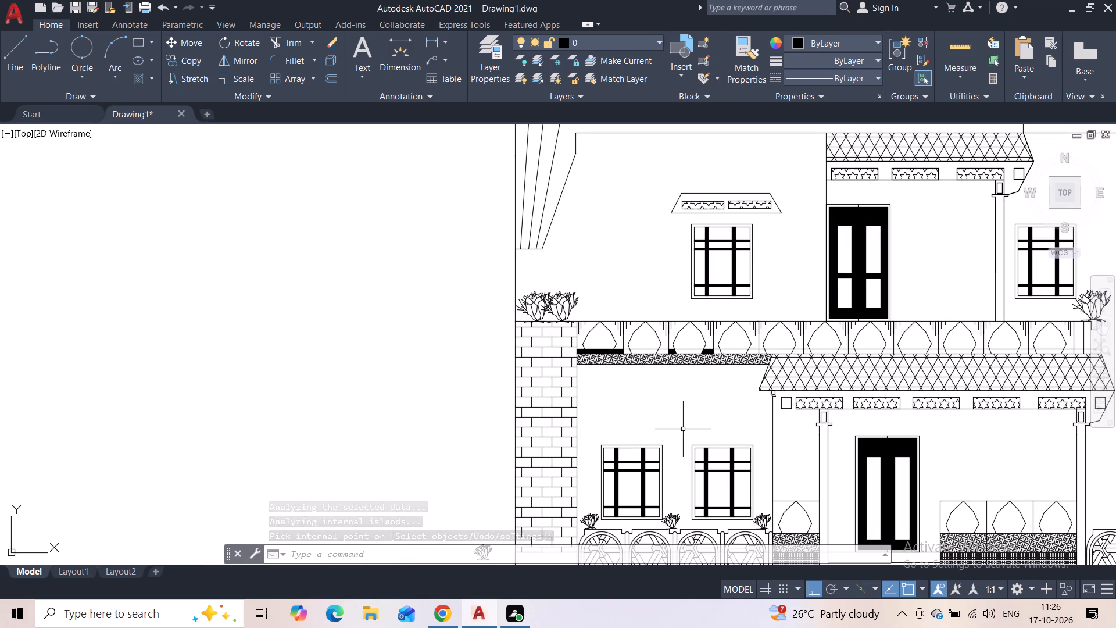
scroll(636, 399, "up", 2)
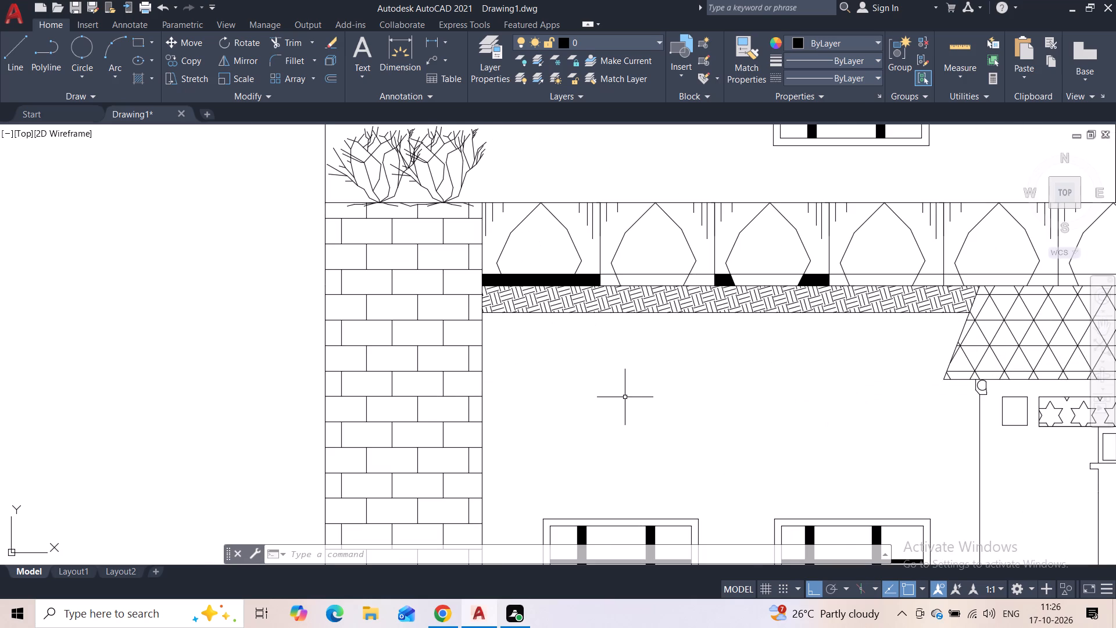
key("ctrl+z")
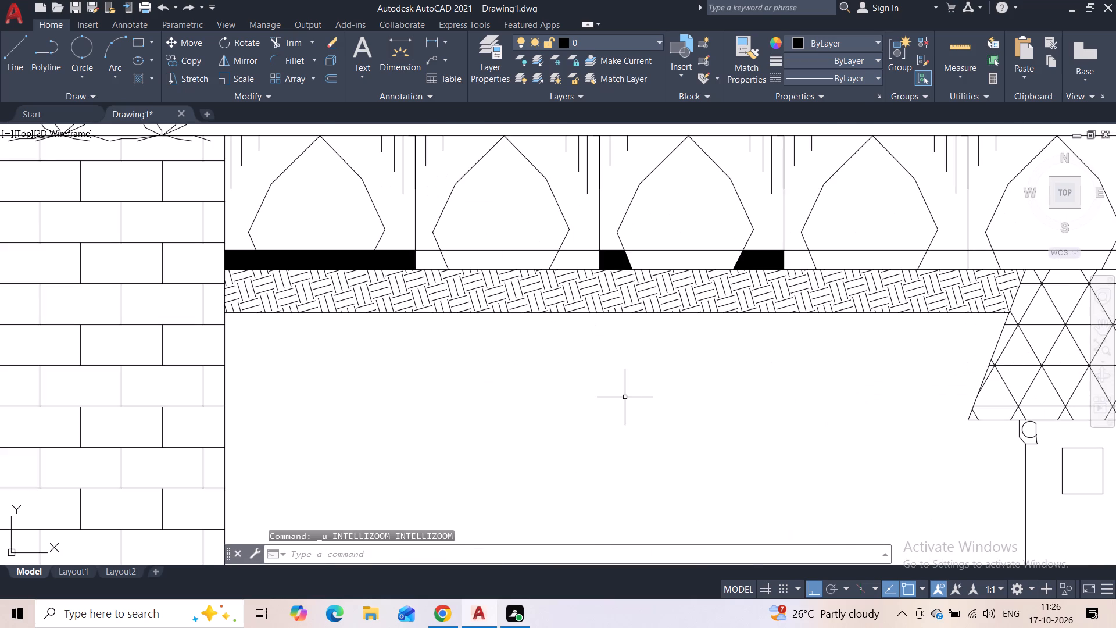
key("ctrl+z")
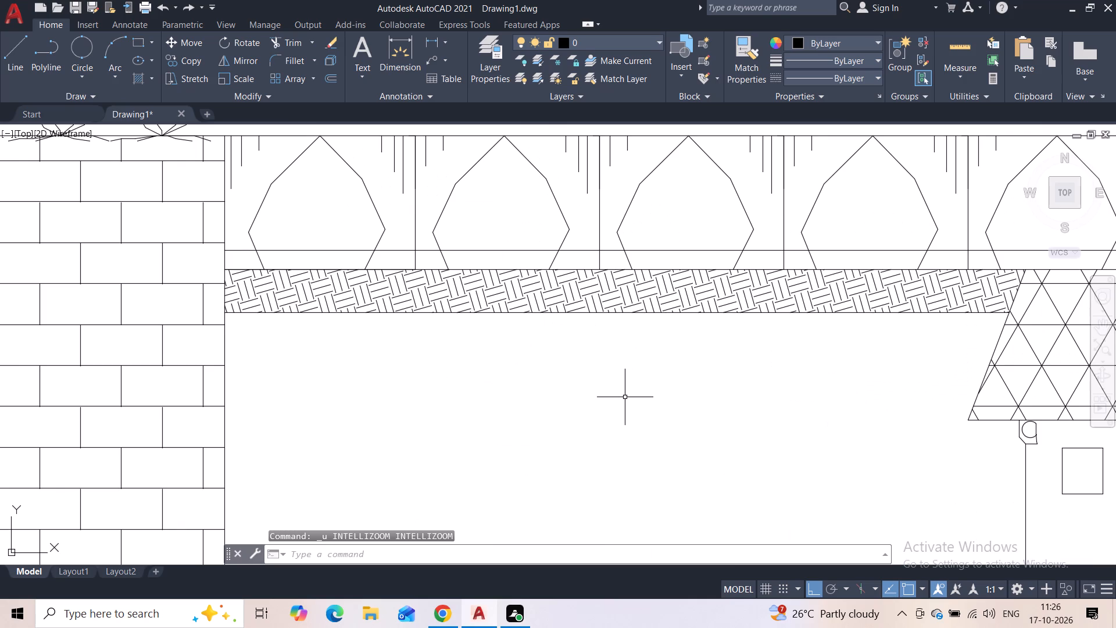
Solid-fill the base-strip corners on both sides of the arches in the railing's first three panels, leaving the arch openings empty.
key("h")
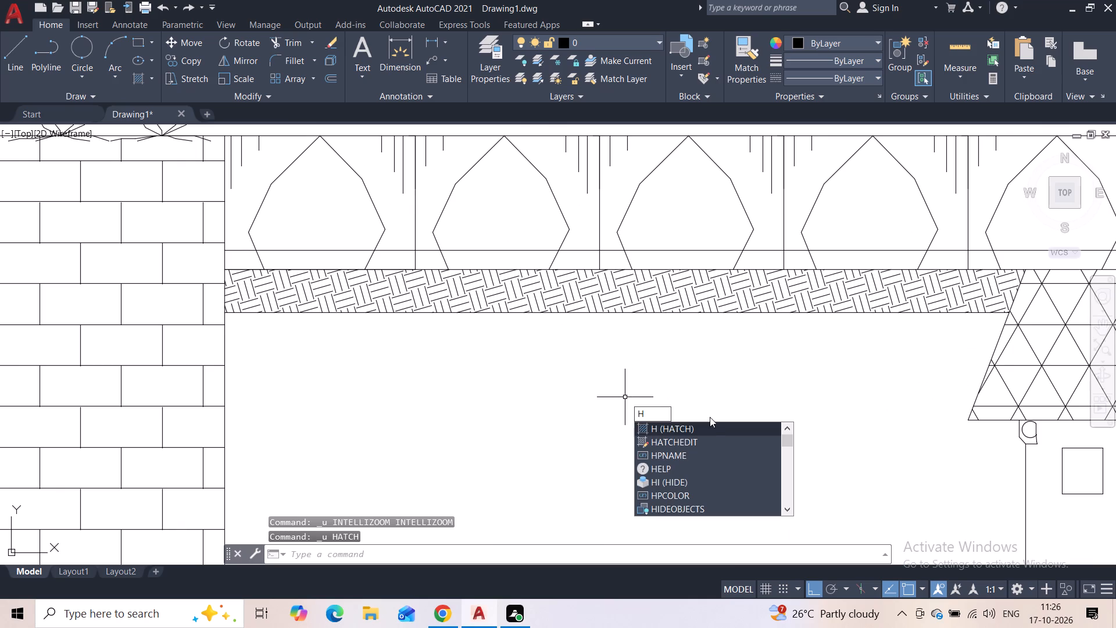
left_click(710, 423)
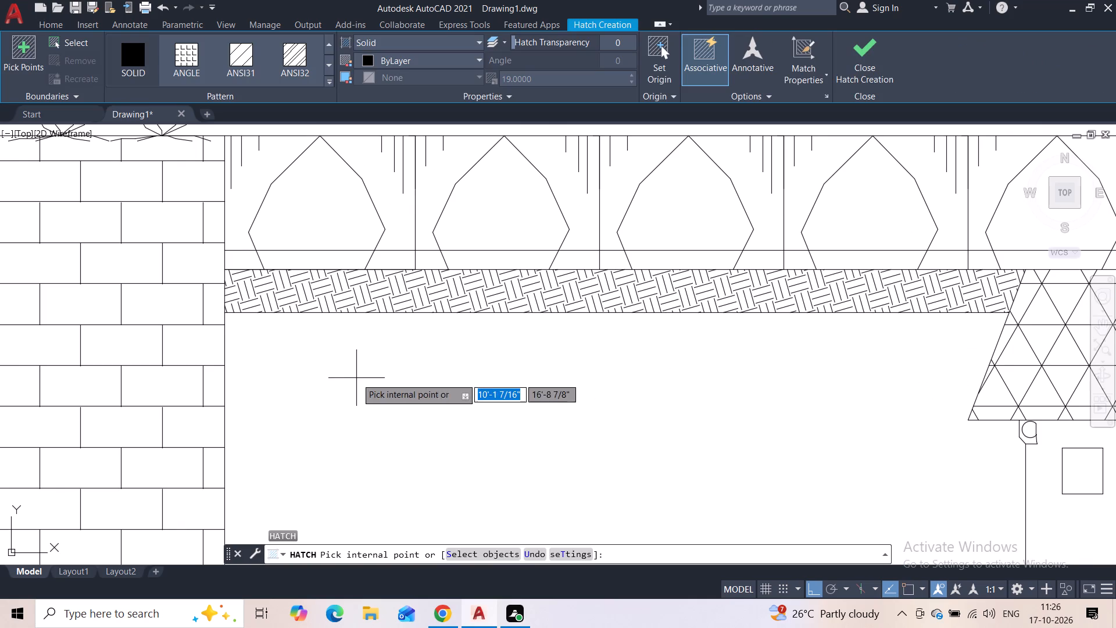
left_click(246, 261)
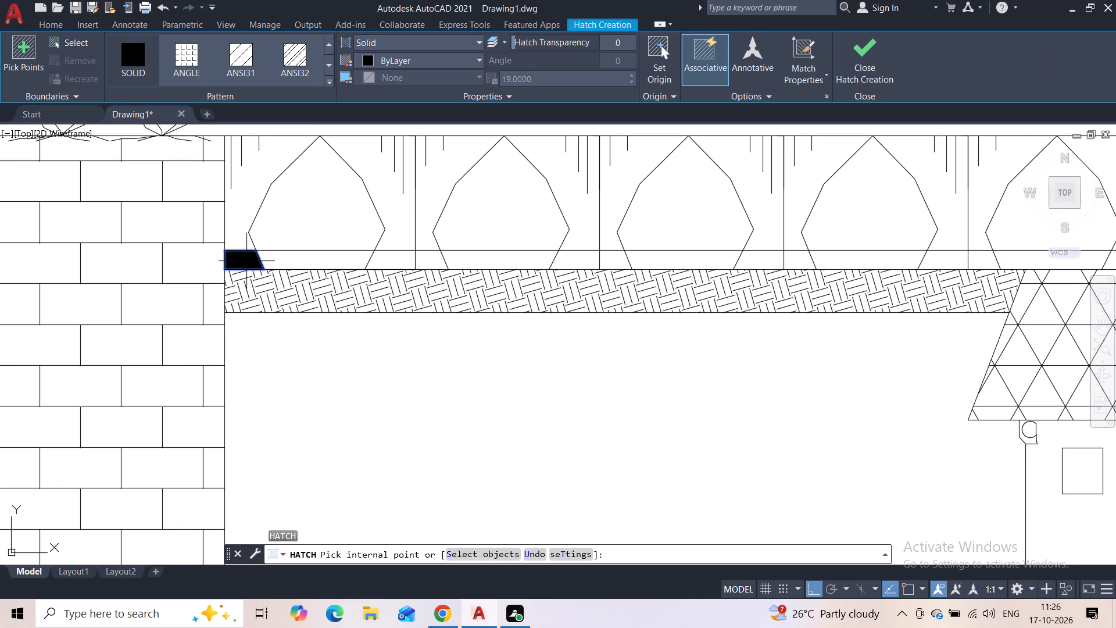
left_click(381, 258)
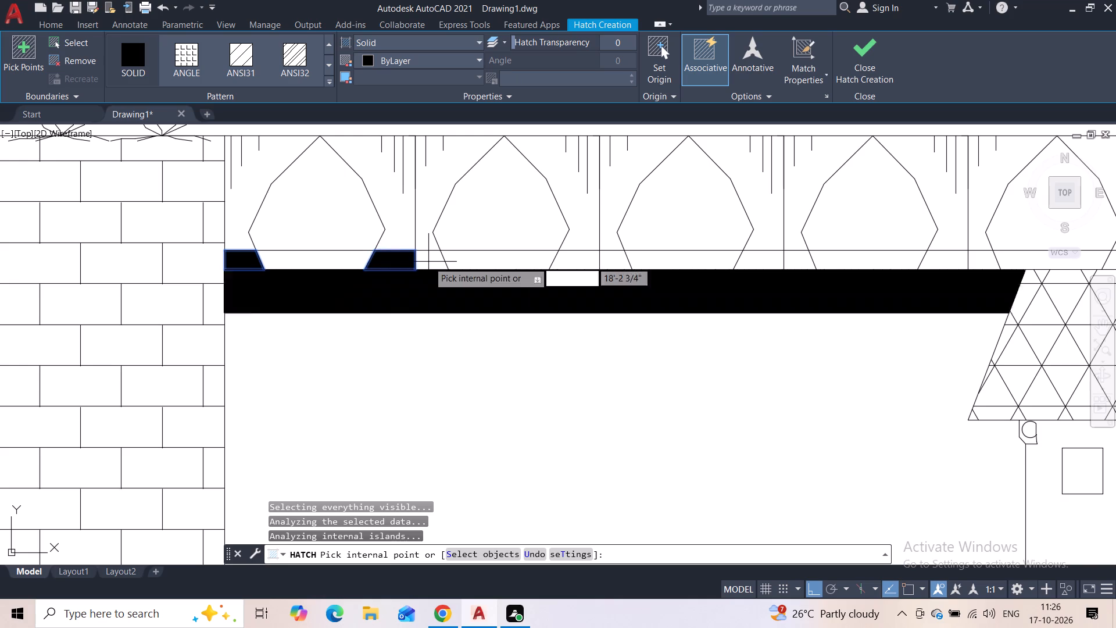
left_click(430, 258)
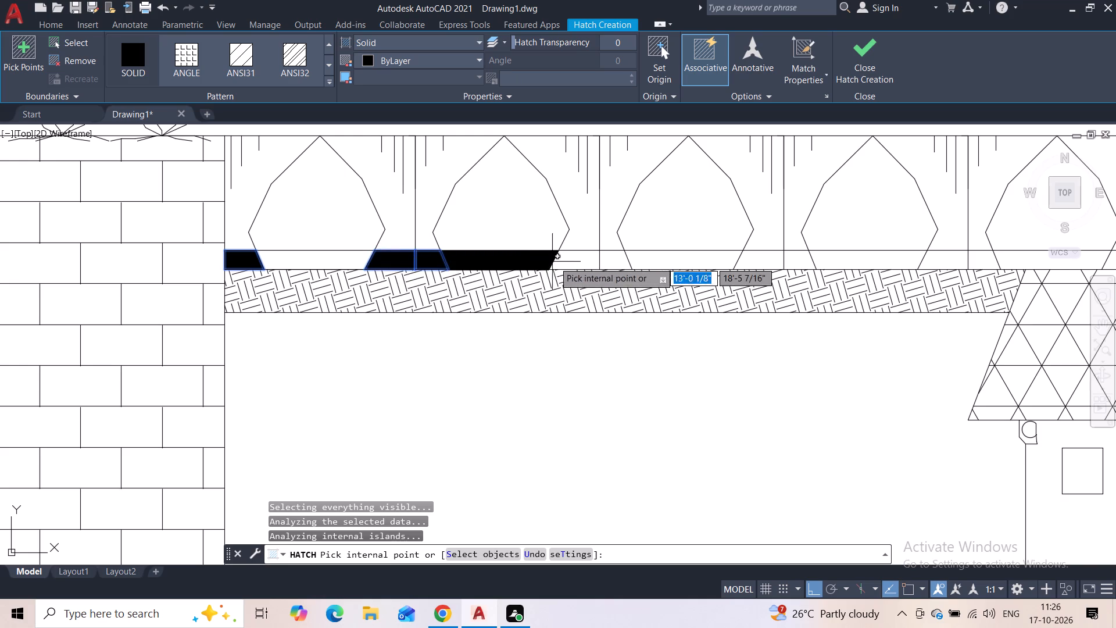
left_click(570, 262)
left_click(609, 259)
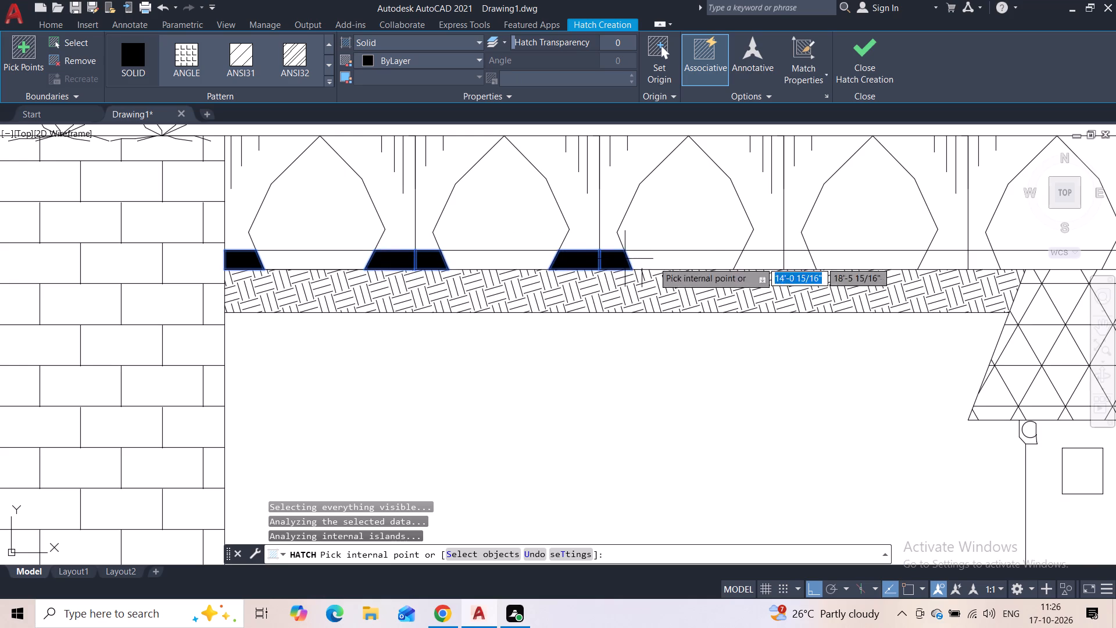
left_click(746, 260)
left_click_drag(756, 263, 596, 281)
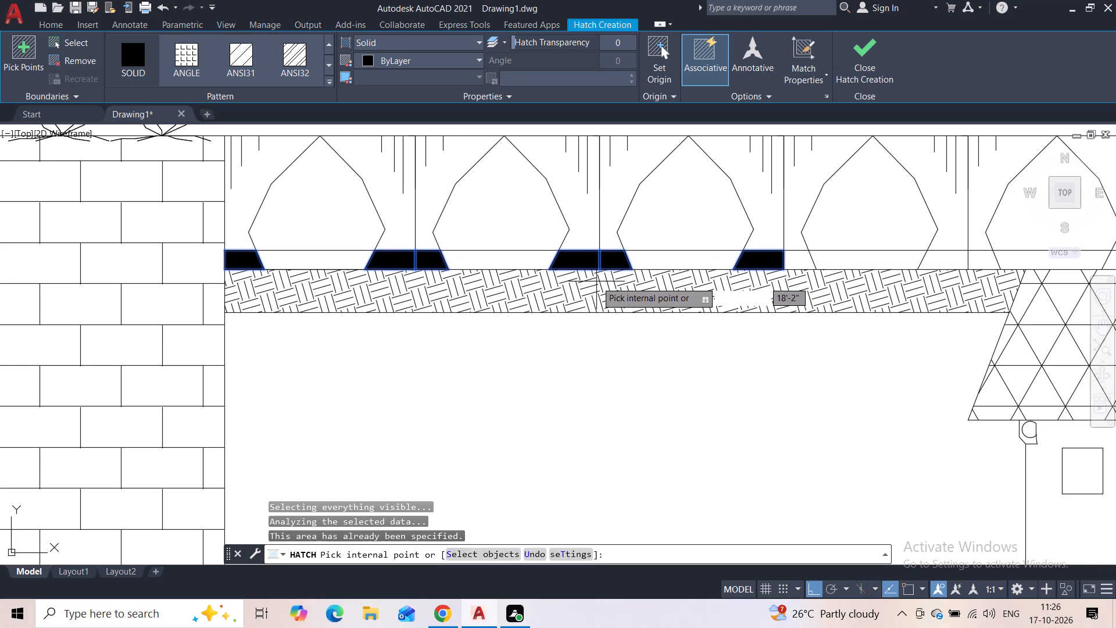
left_click_drag(596, 281, 599, 266)
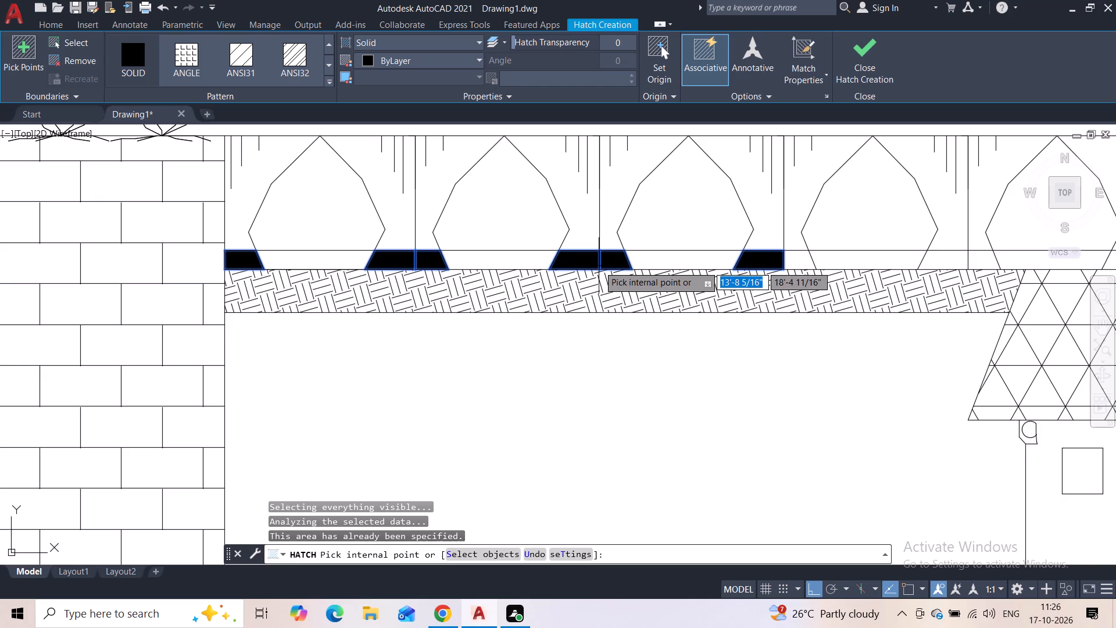
left_click_drag(599, 266, 612, 261)
Solid-fill the base-strip corners on both sides of the railing's fourth to seventh arches and the near corner of the eighth.
middle_click_drag(612, 261, 239, 323)
left_click(429, 317)
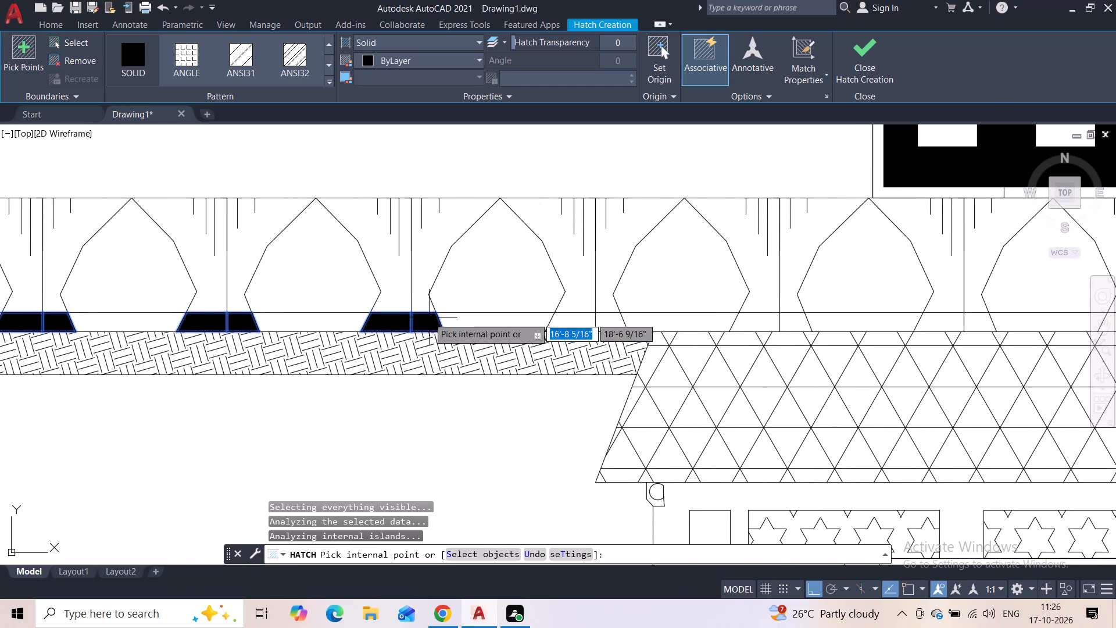
left_click(566, 326)
left_click(600, 322)
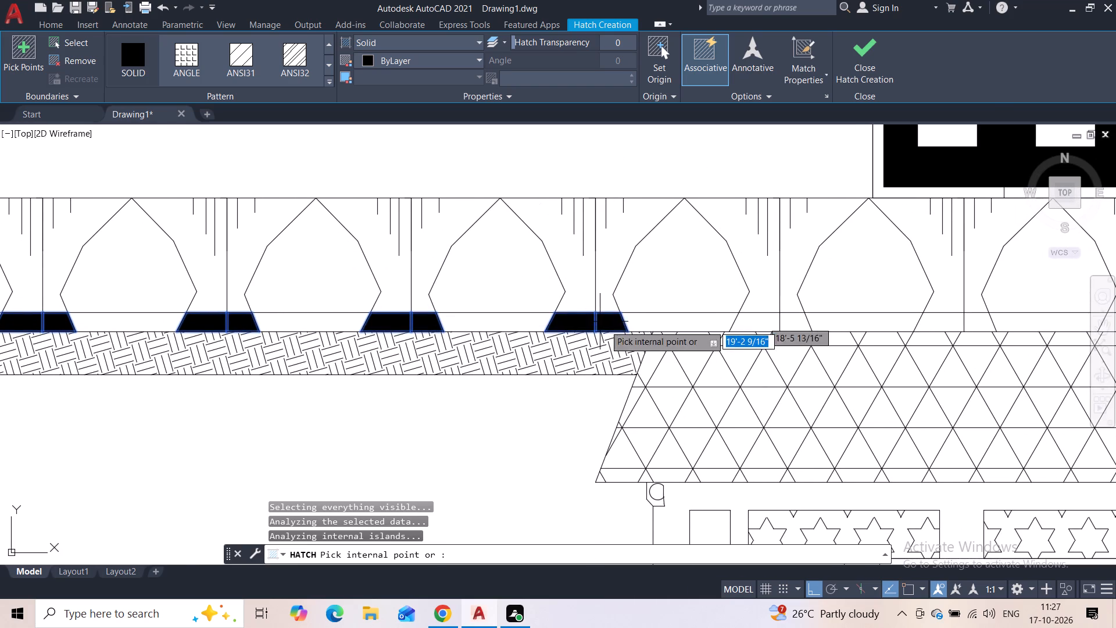
left_click(753, 319)
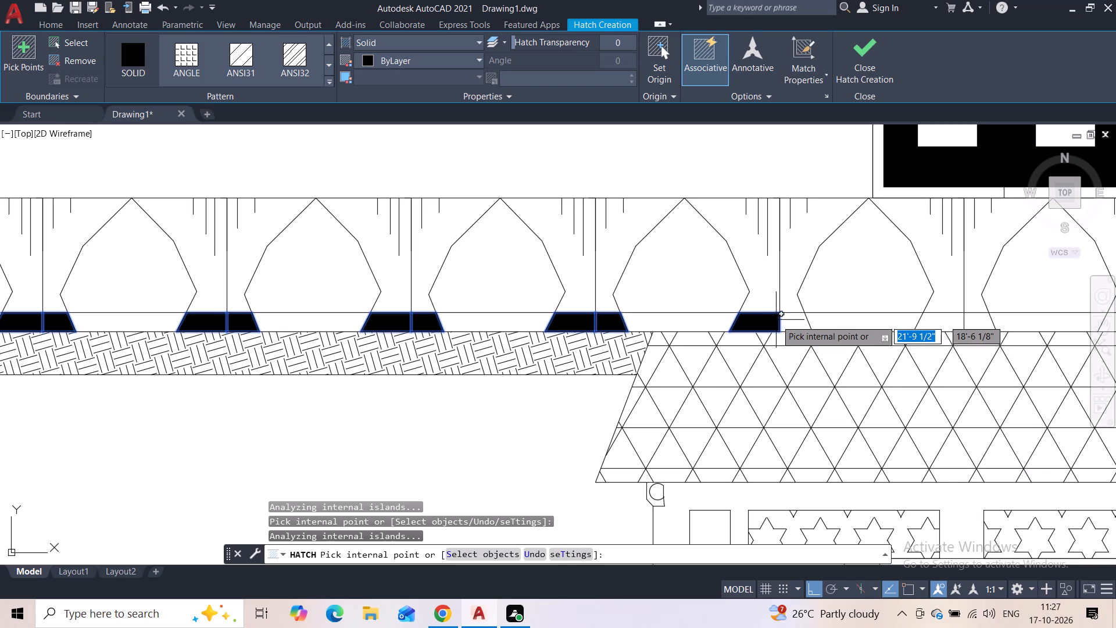
left_click(781, 322)
middle_click_drag(781, 322, 171, 360)
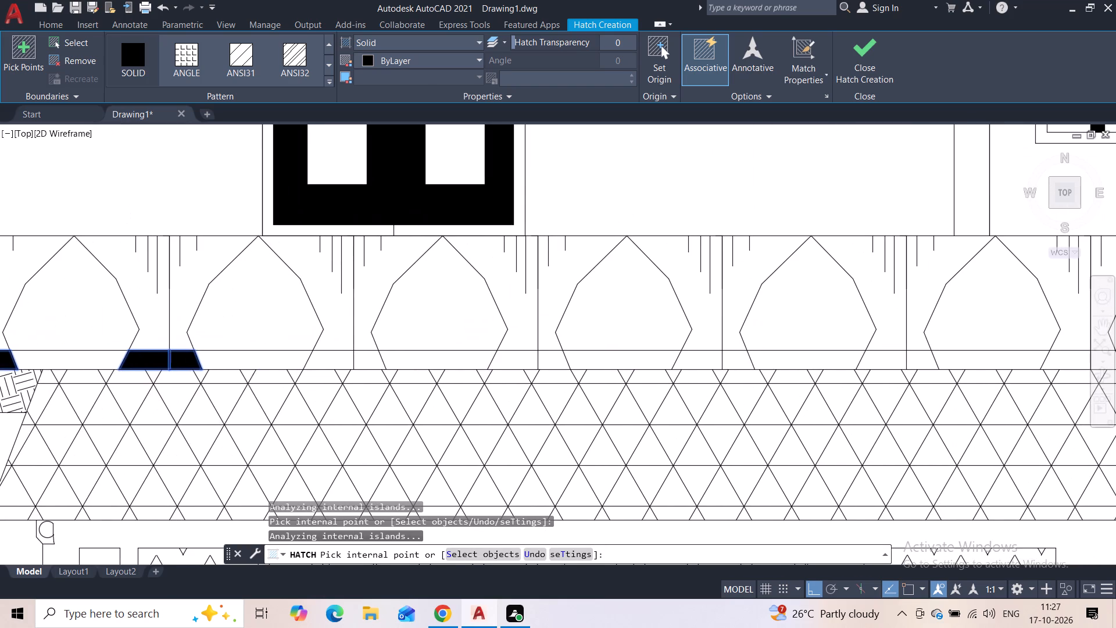
left_click(327, 361)
left_click(366, 361)
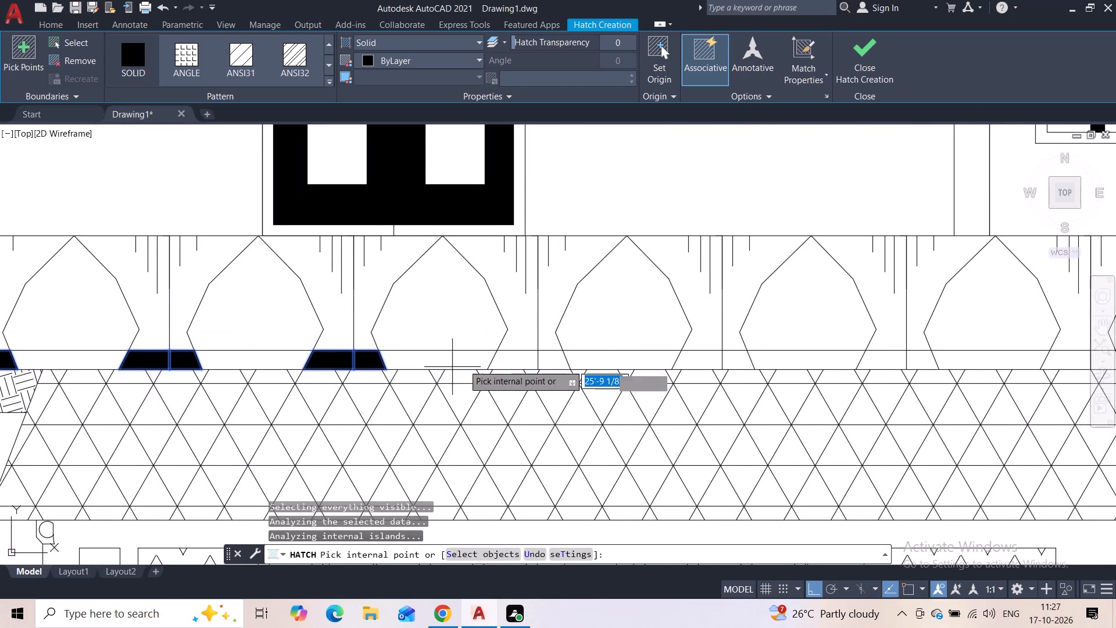
left_click(505, 362)
left_click(542, 362)
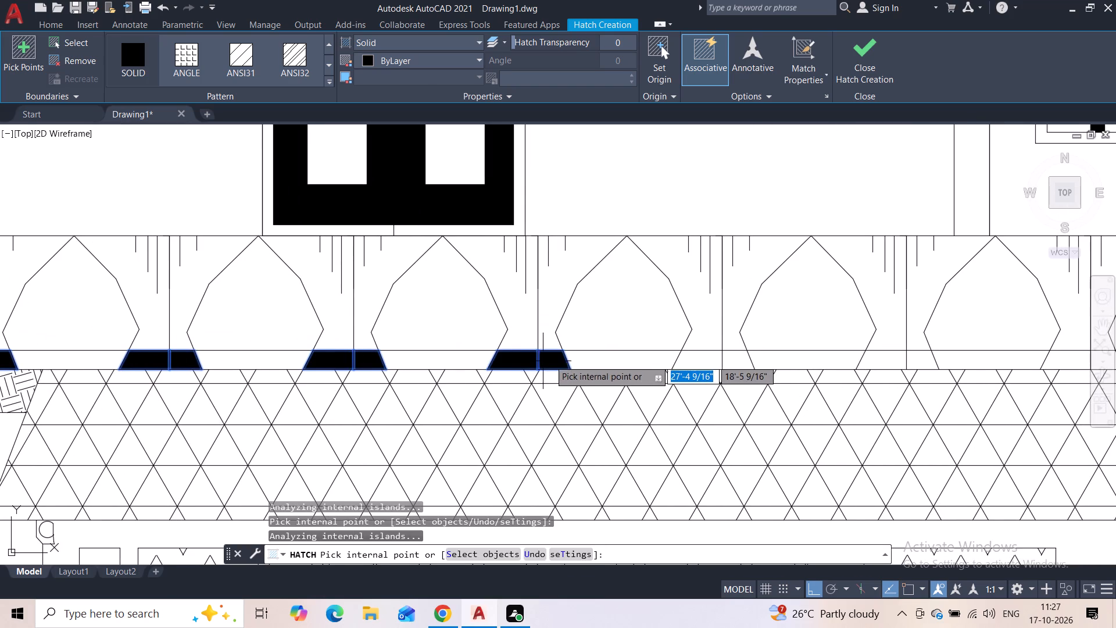
Solid-fill the remaining base-strip corners from the eighth arch to the eleventh, at the railing's far end, and finish the hatch.
middle_click_drag(553, 360, 217, 376)
left_click(377, 375)
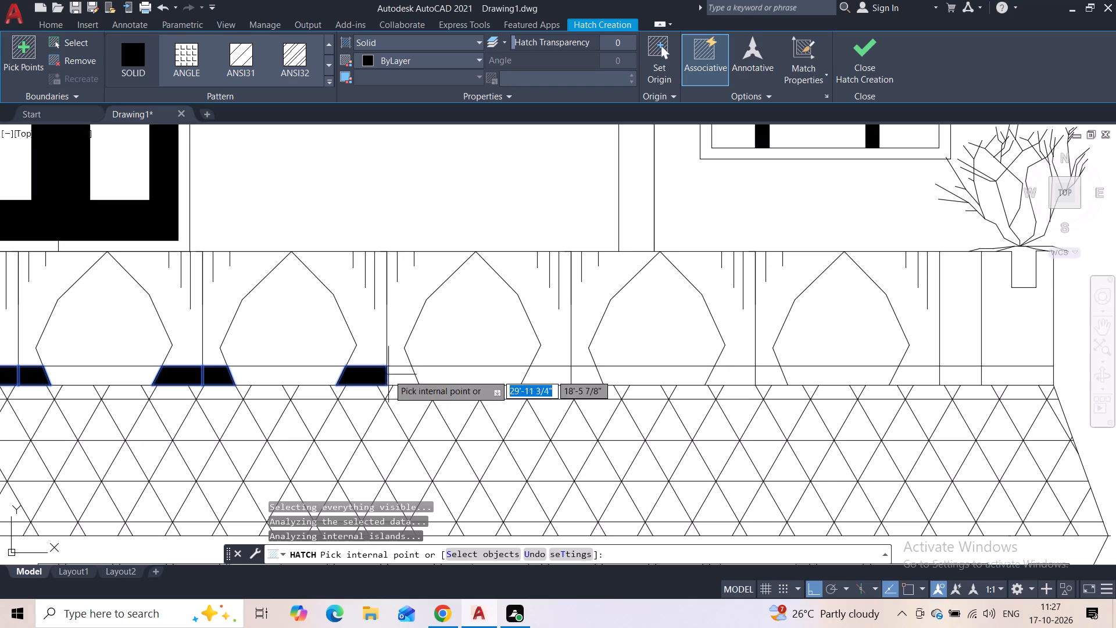
left_click(393, 374)
left_click(560, 379)
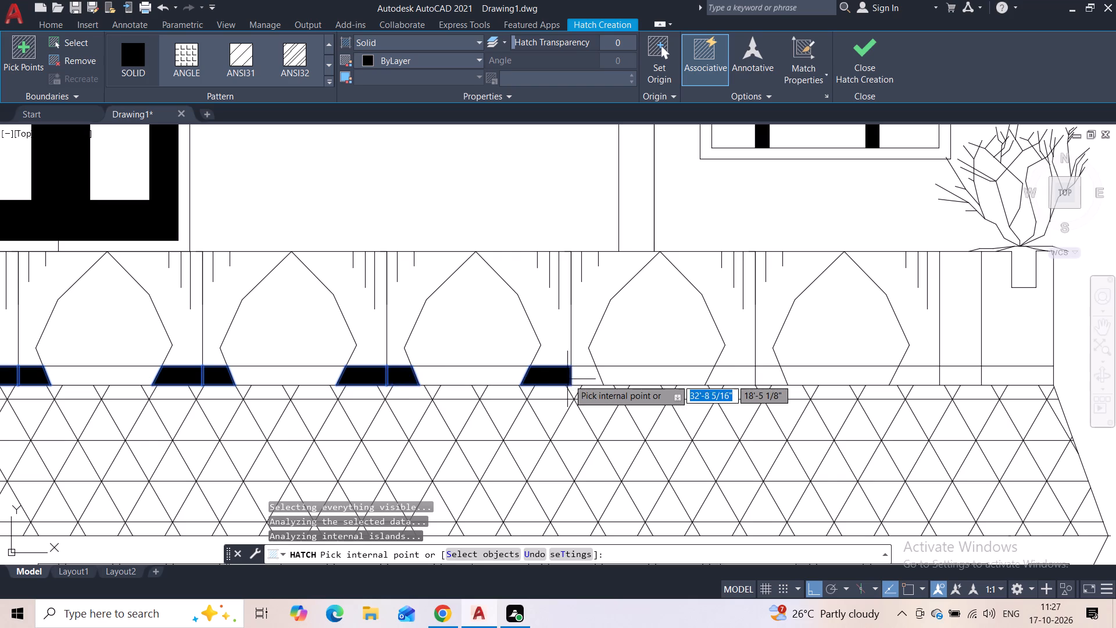
left_click(580, 377)
left_click(717, 378)
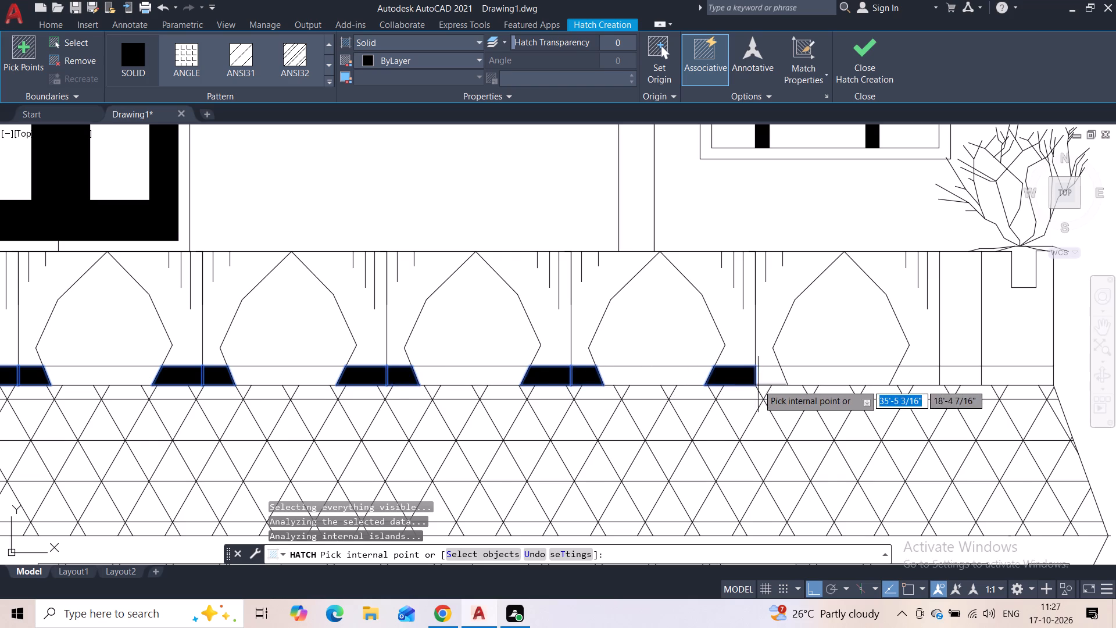
left_click(766, 380)
middle_click_drag(765, 379, 498, 411)
left_click(639, 406)
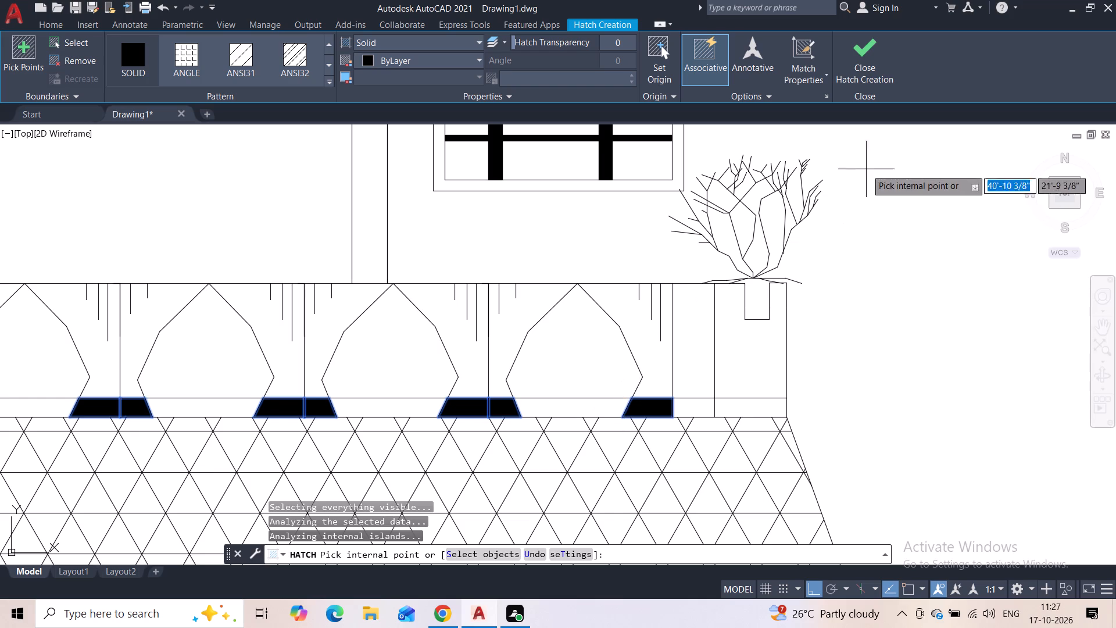
left_click(860, 88)
left_click(860, 76)
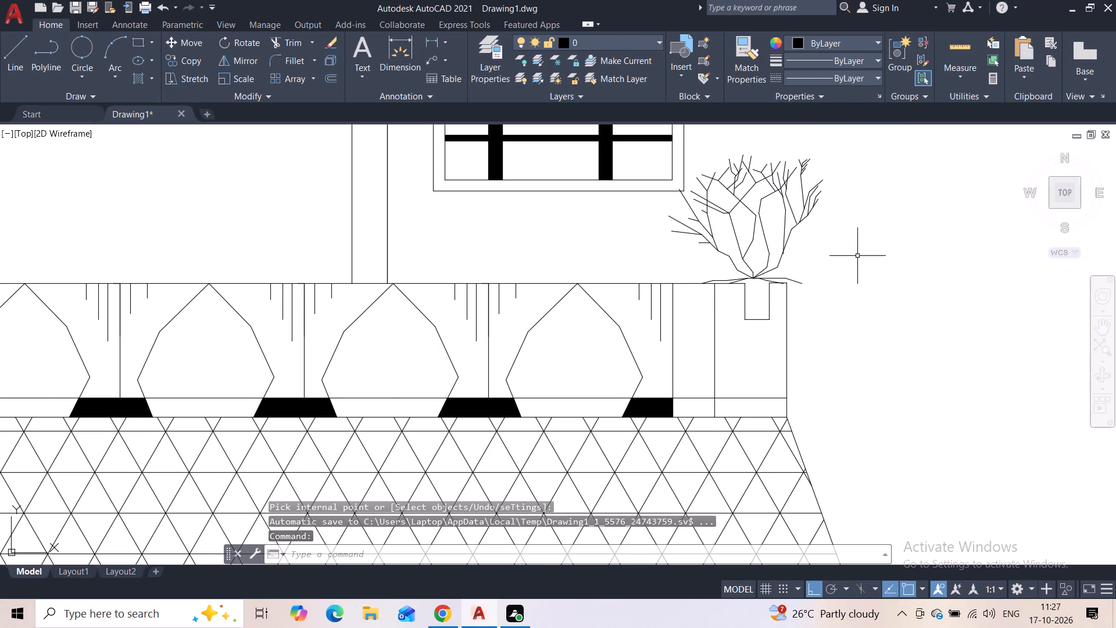
Examine the whole front elevation, from the balcony railing up to the dome and the roofs.
scroll(853, 302, "down", 5)
scroll(847, 317, "up", 2)
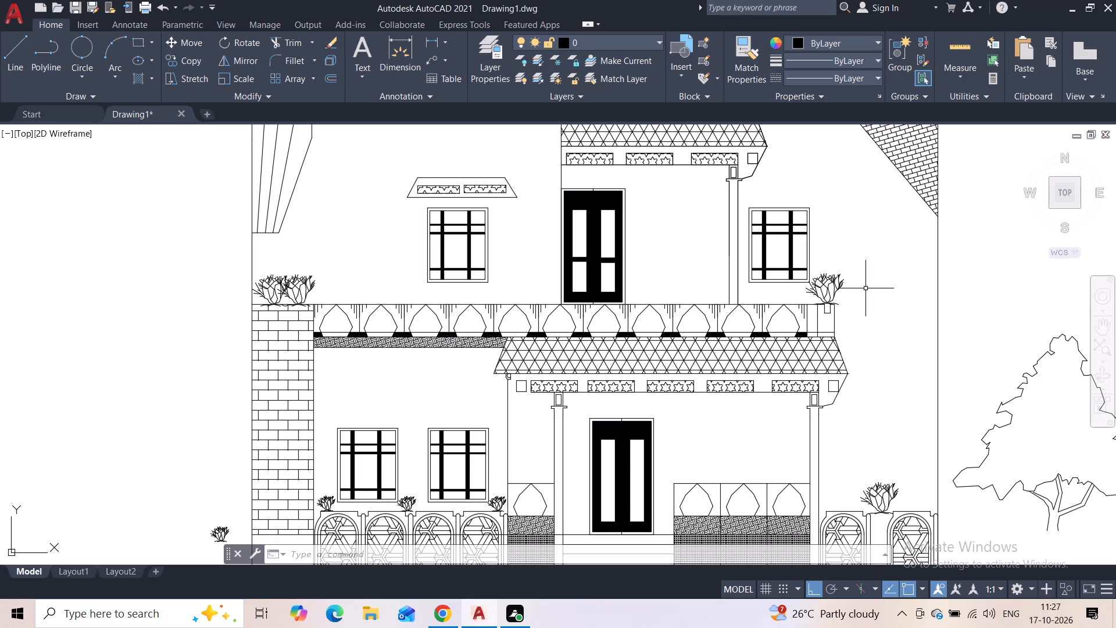
scroll(881, 277, "down", 1)
middle_click_drag(884, 274, 838, 301)
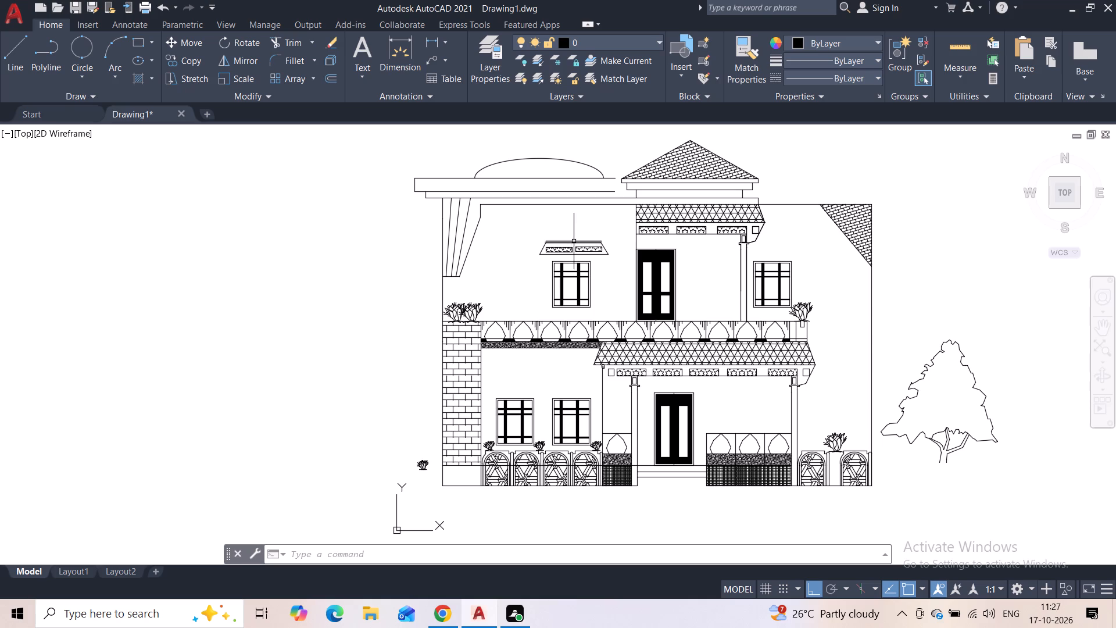
middle_click_drag(610, 155, 605, 176)
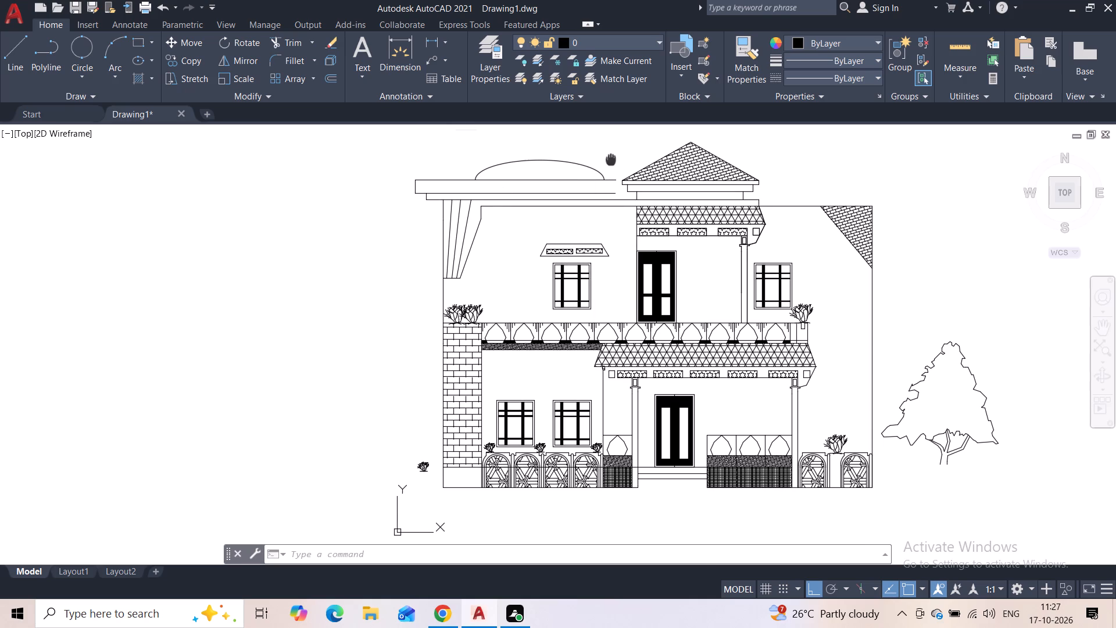
middle_click_drag(605, 176, 585, 226)
scroll(585, 230, "up", 3)
scroll(553, 268, "down", 3)
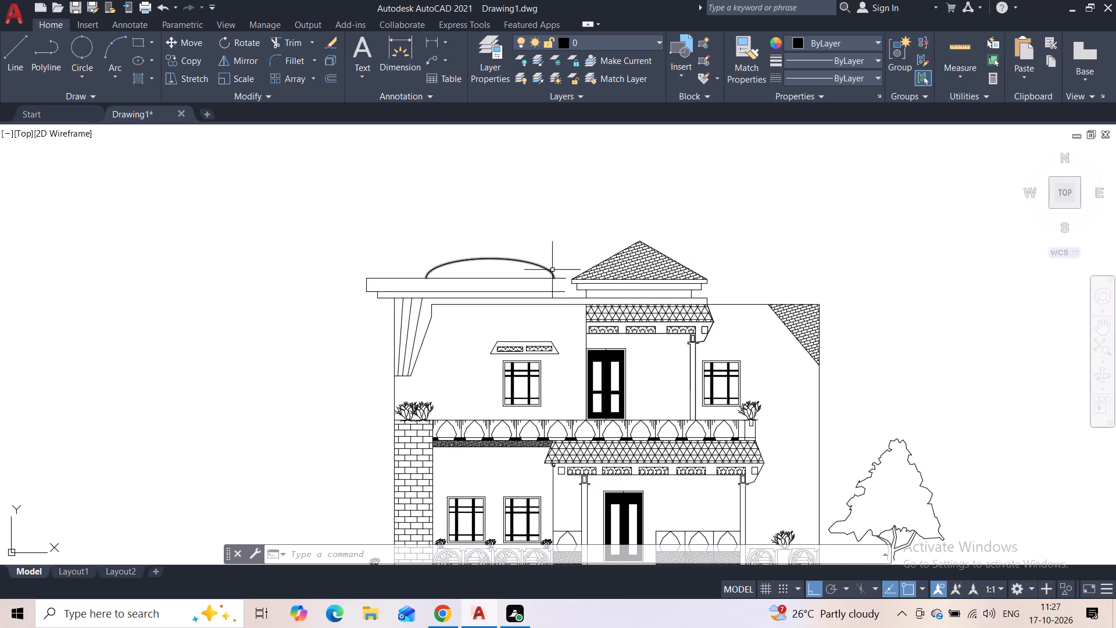
Close the domed slab's open end with a short vertical line down, continued about 6 3/8" horizontally to the tiled roof eave's lower corner.
scroll(460, 283, "up", 2)
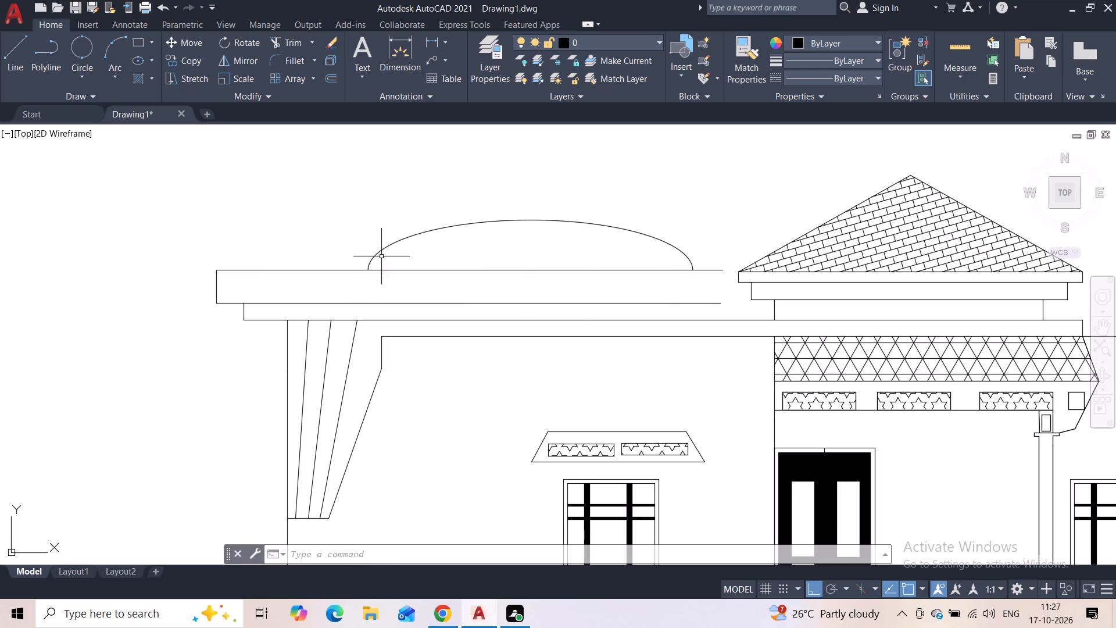
left_click(22, 52)
scroll(726, 262, "up", 1)
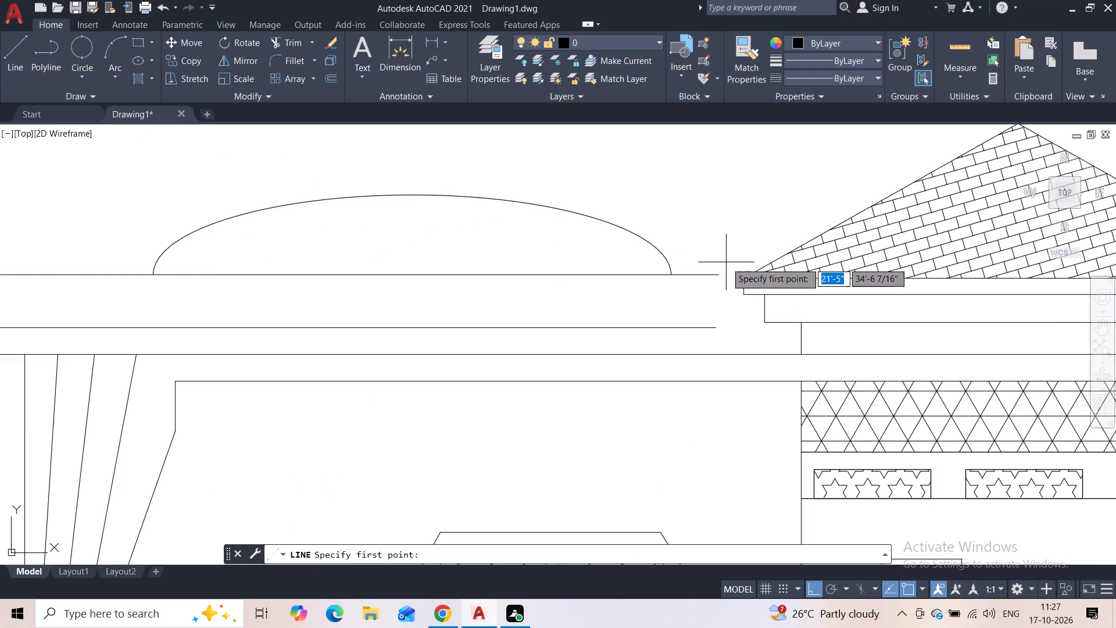
scroll(726, 262, "up", 2)
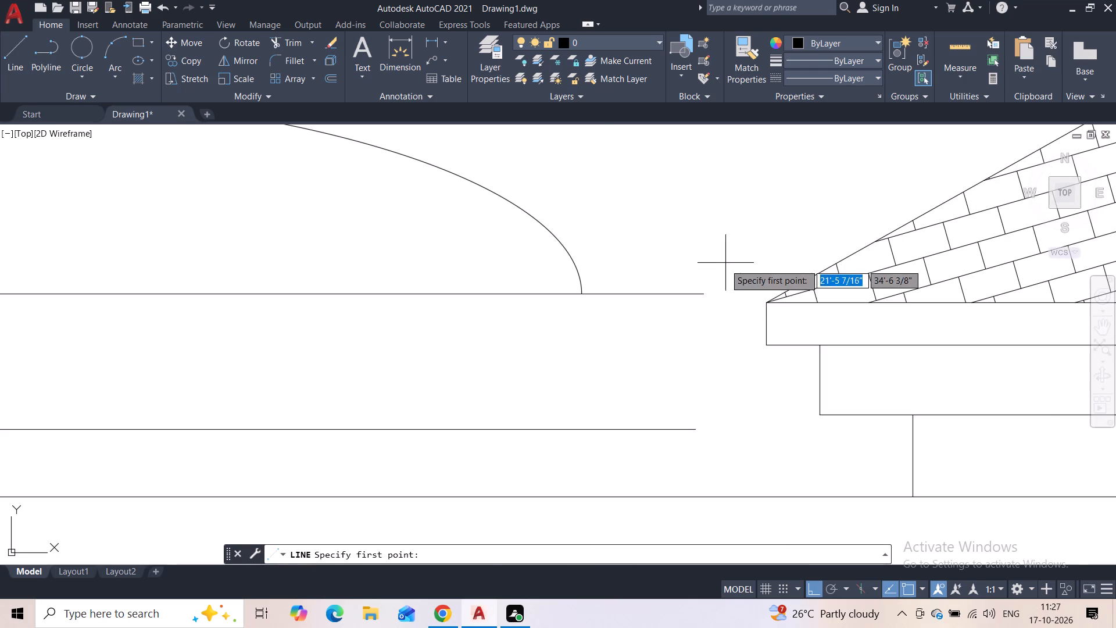
left_click(700, 295)
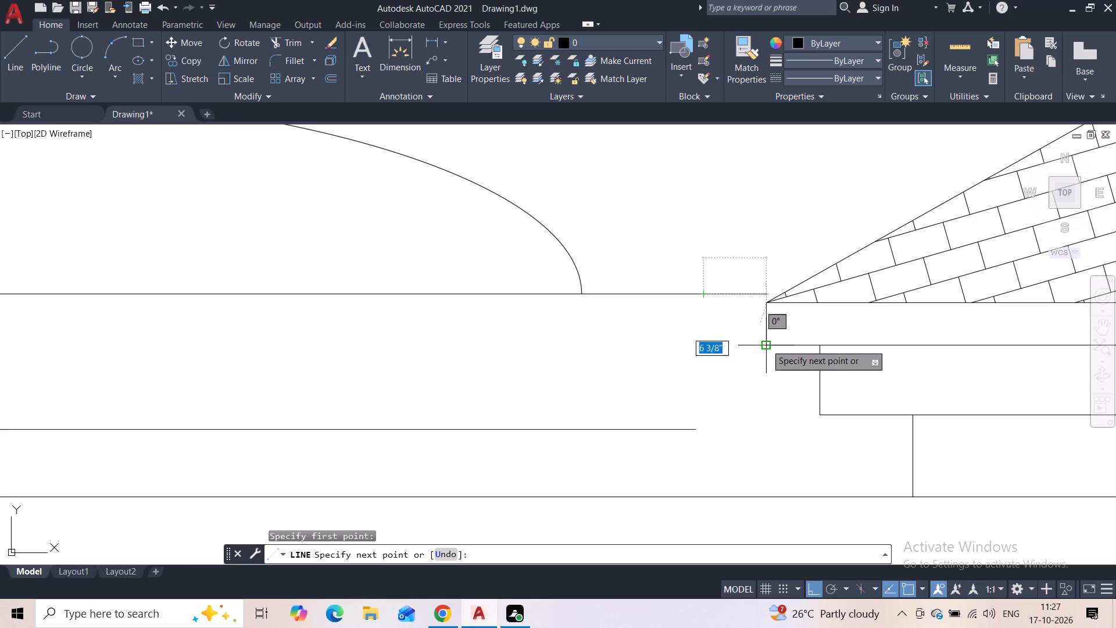
left_click(704, 346)
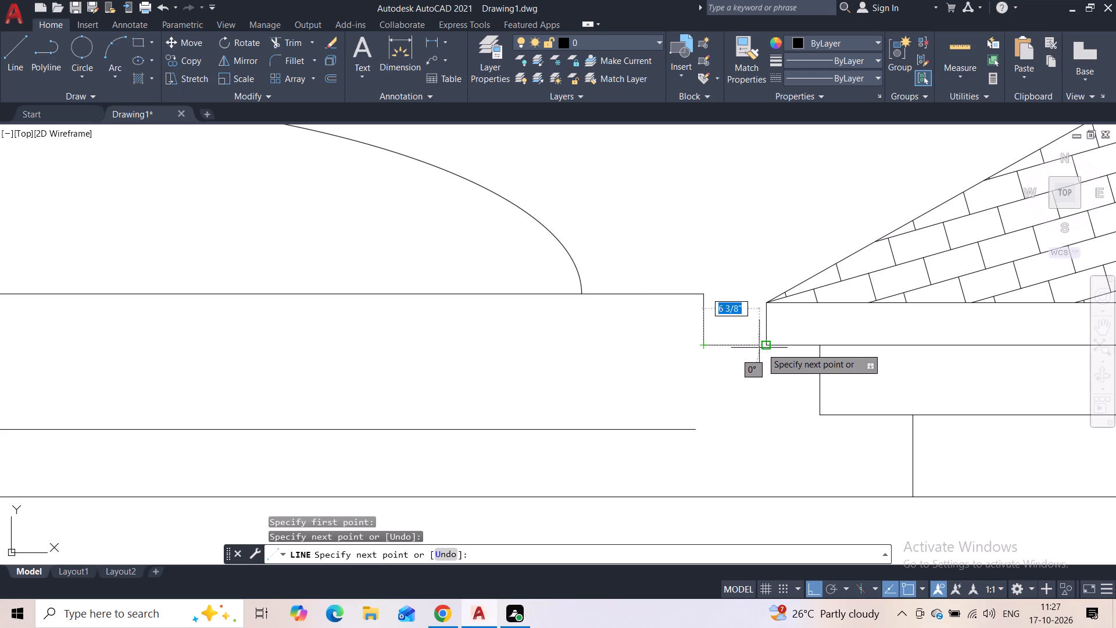
left_click(763, 348)
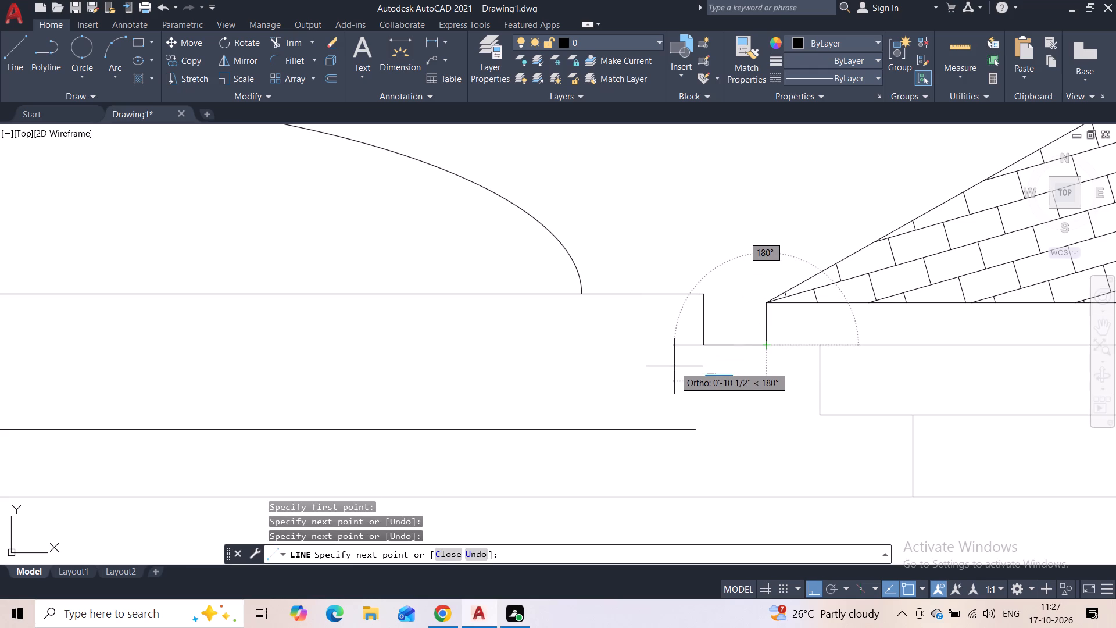
key("Escape")
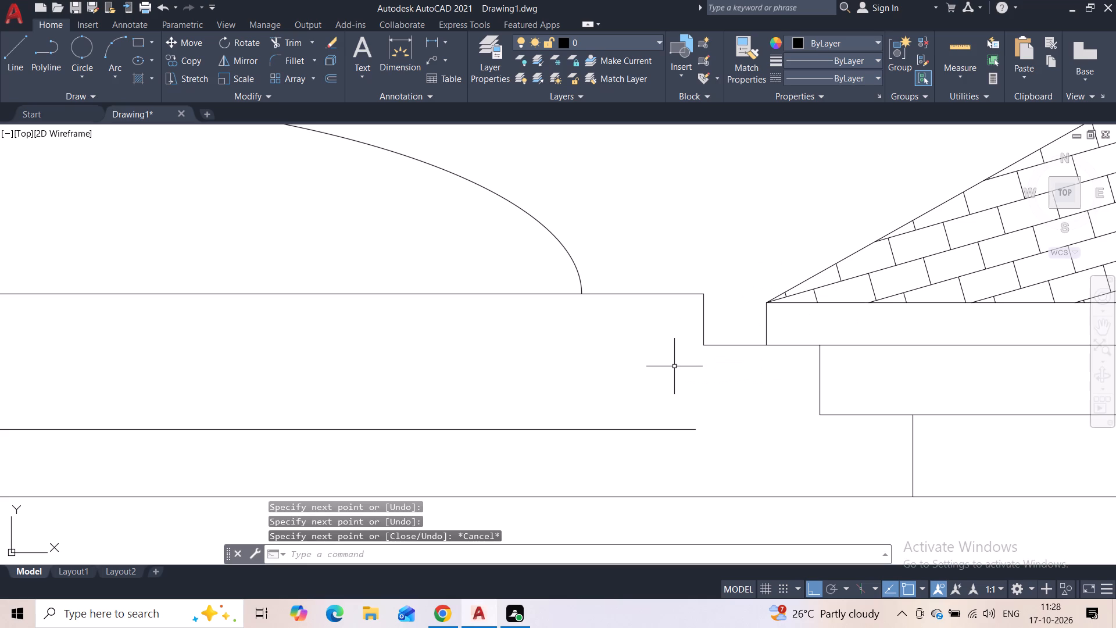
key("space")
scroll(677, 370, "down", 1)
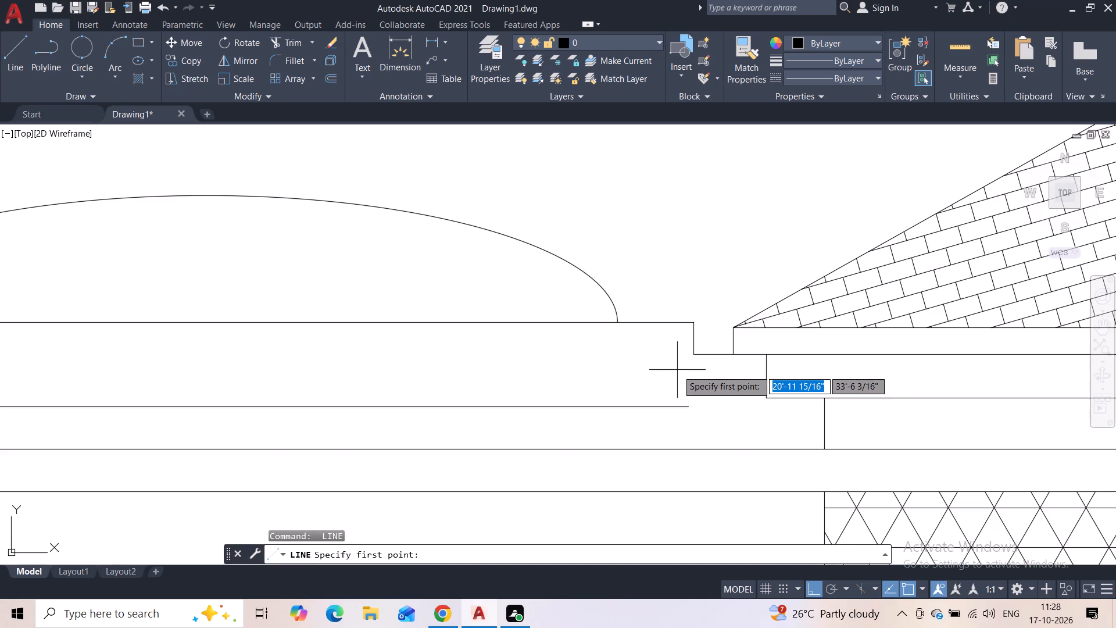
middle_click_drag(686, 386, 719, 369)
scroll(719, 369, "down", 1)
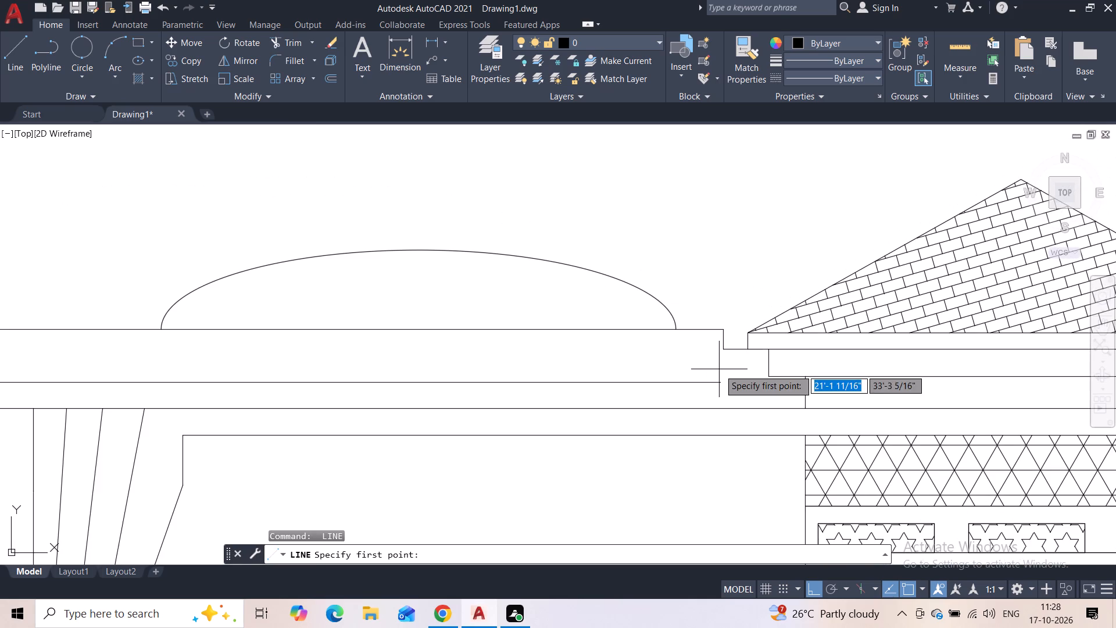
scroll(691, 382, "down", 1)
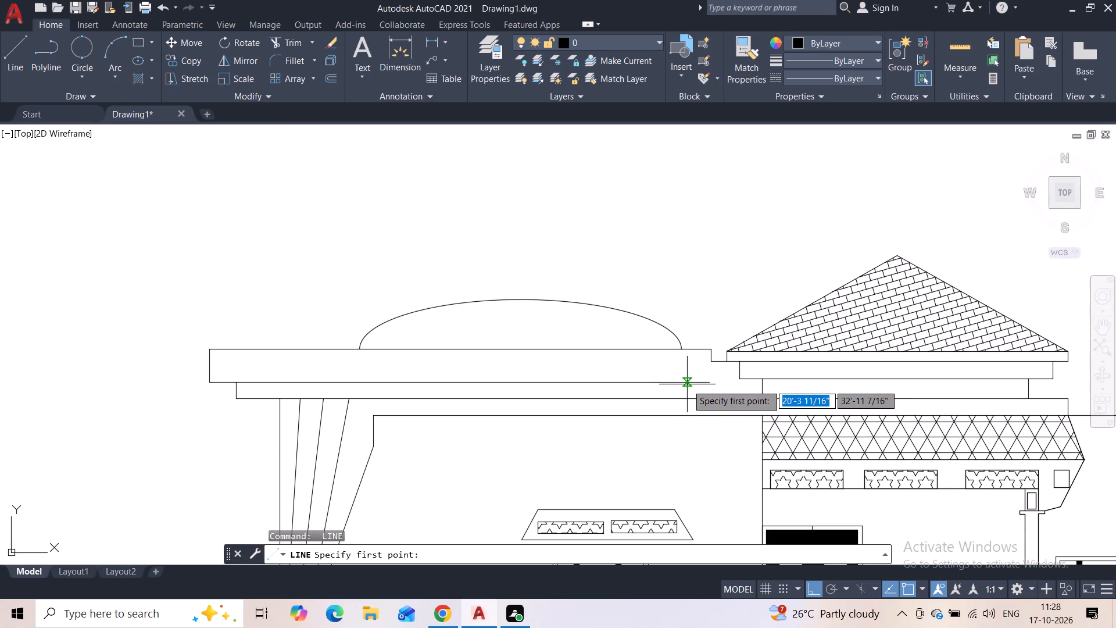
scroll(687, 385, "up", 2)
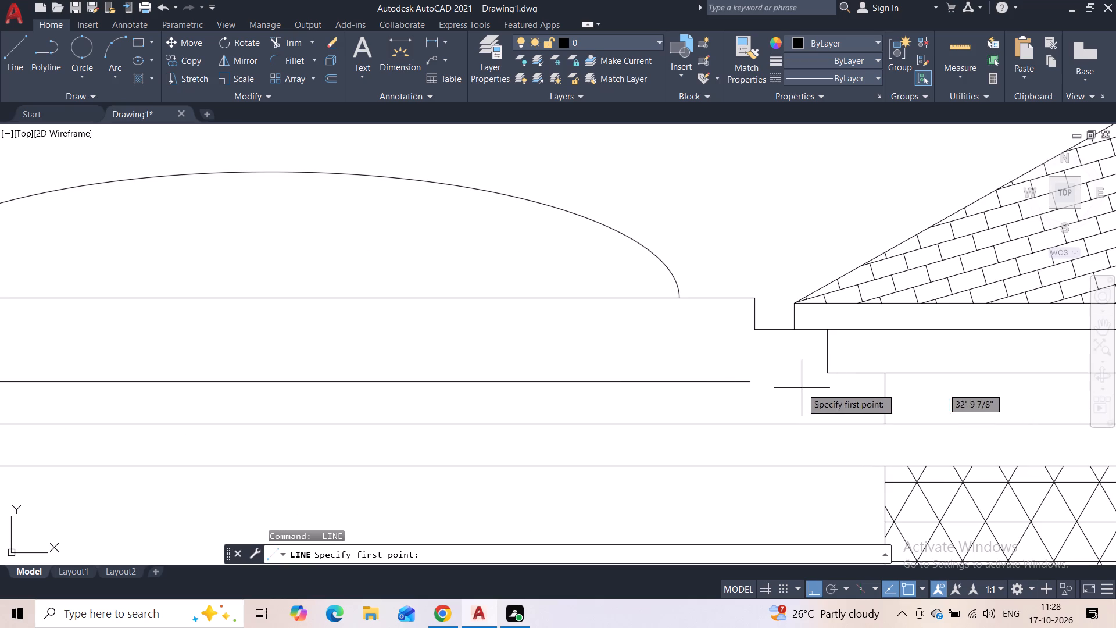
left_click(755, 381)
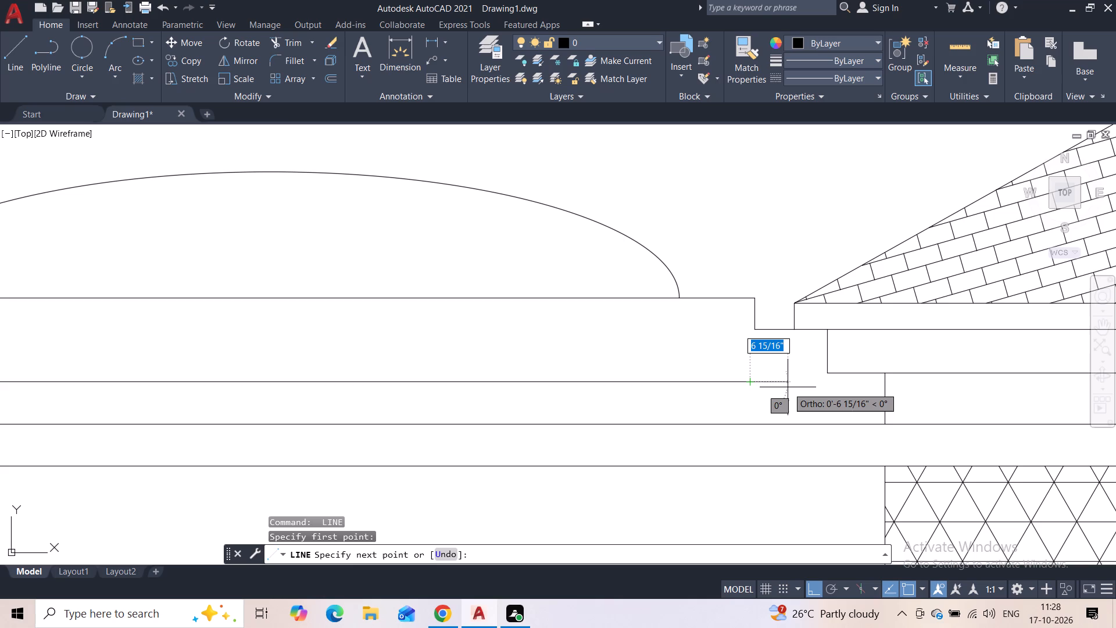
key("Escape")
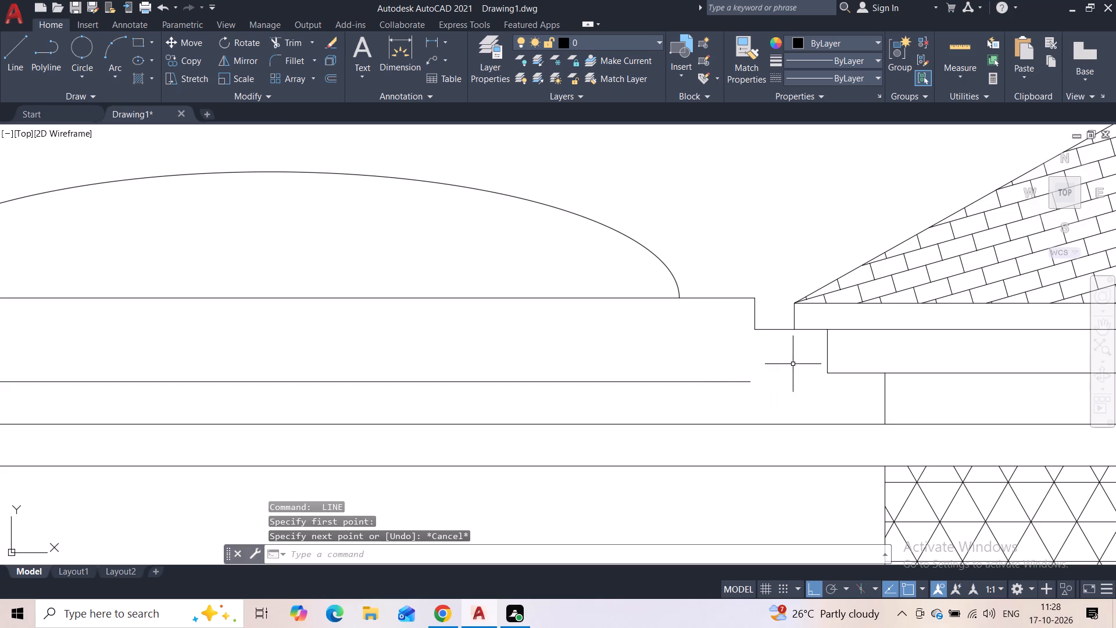
Delete the lower horizontal slab line beneath the dome that stops short of the tiled roof.
left_click(714, 381)
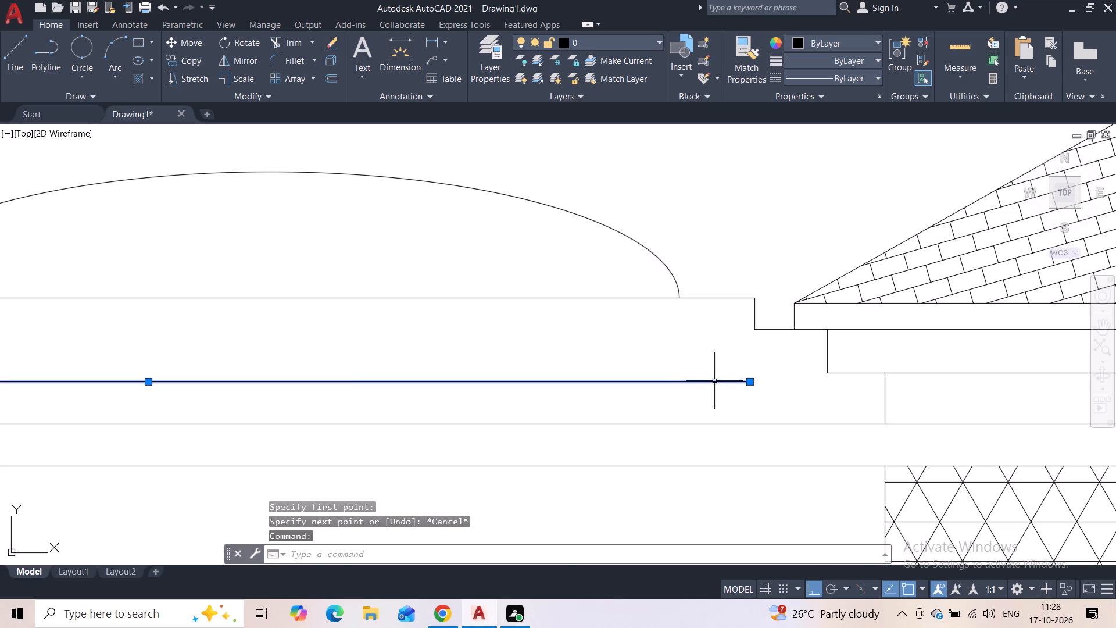
scroll(704, 383, "down", 2)
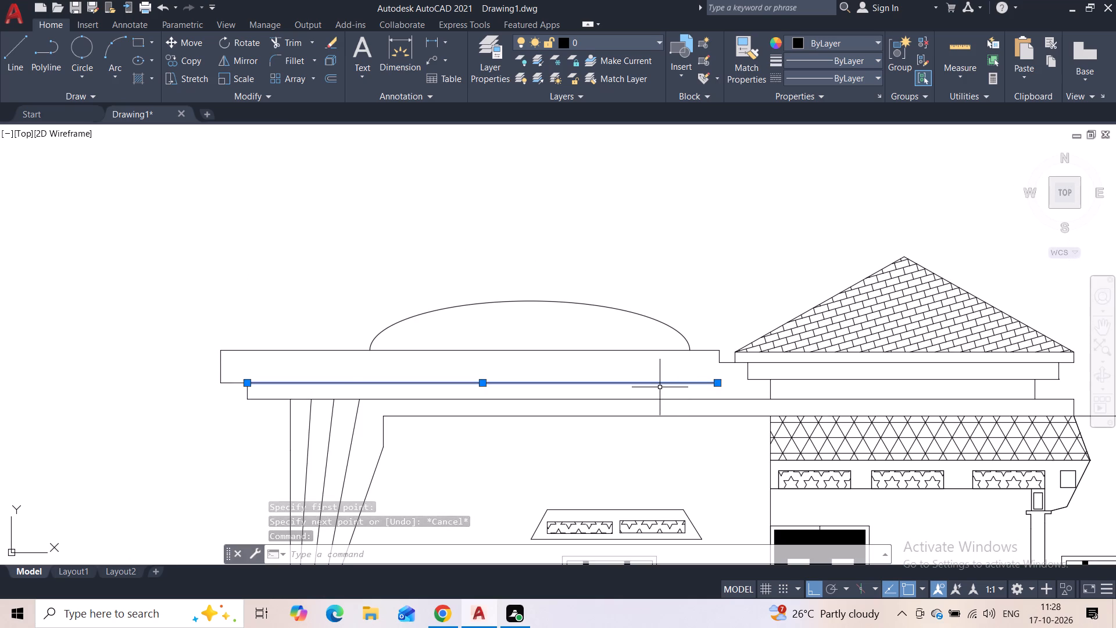
key("Delete")
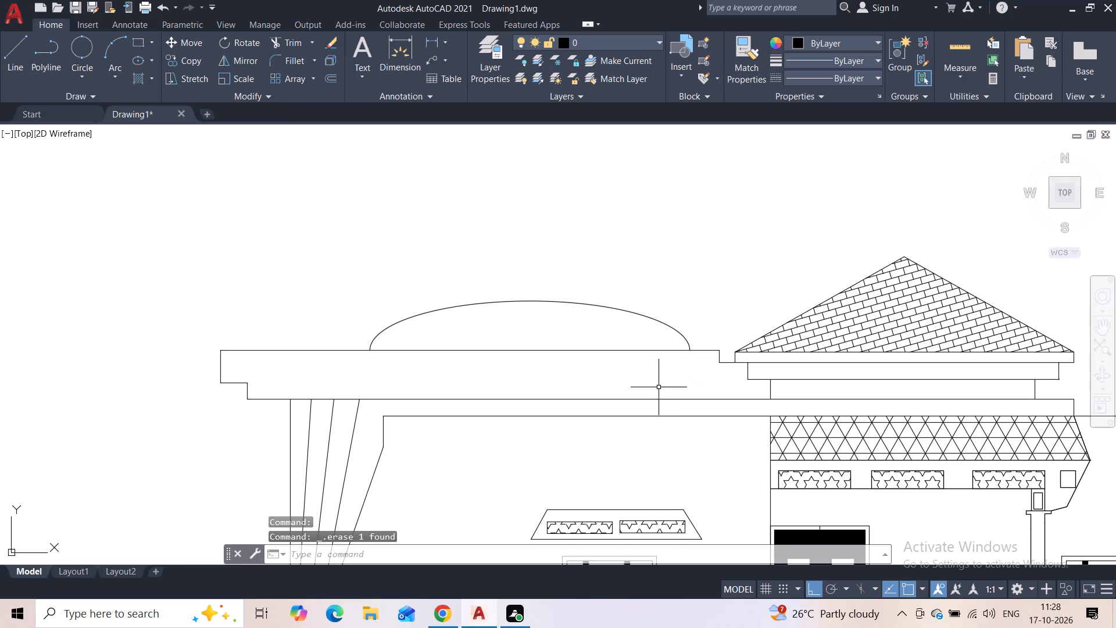
key("space")
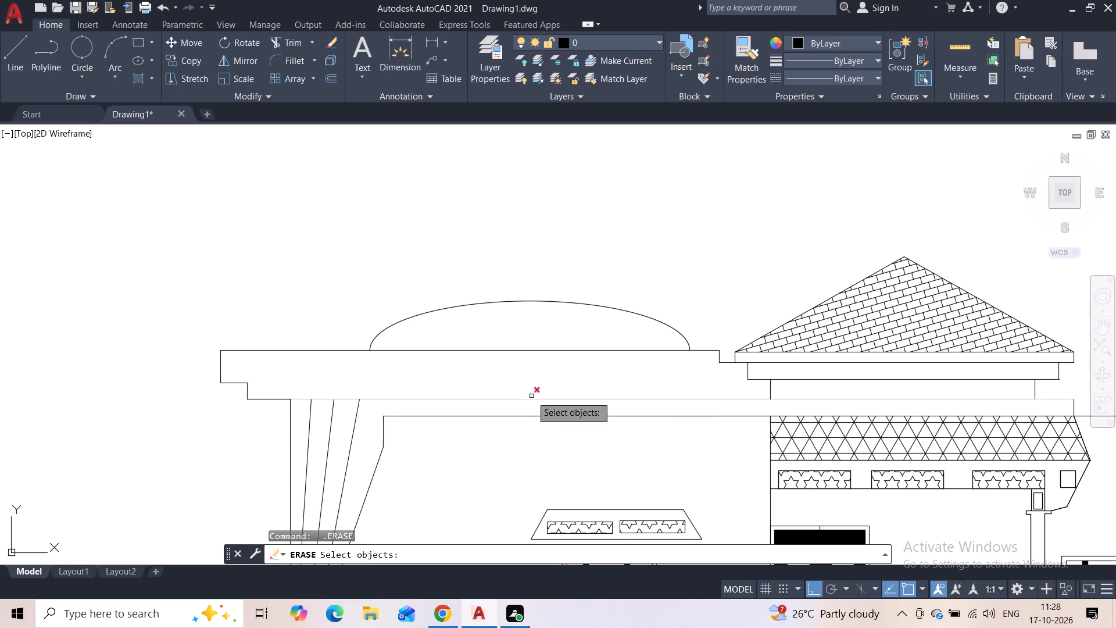
key("Escape")
Draw a line down from the midpoint of the short slab-to-roof connector, level with the lower eave band's bottom, continuing horizontally to the domed slab's far edge.
left_click(16, 63)
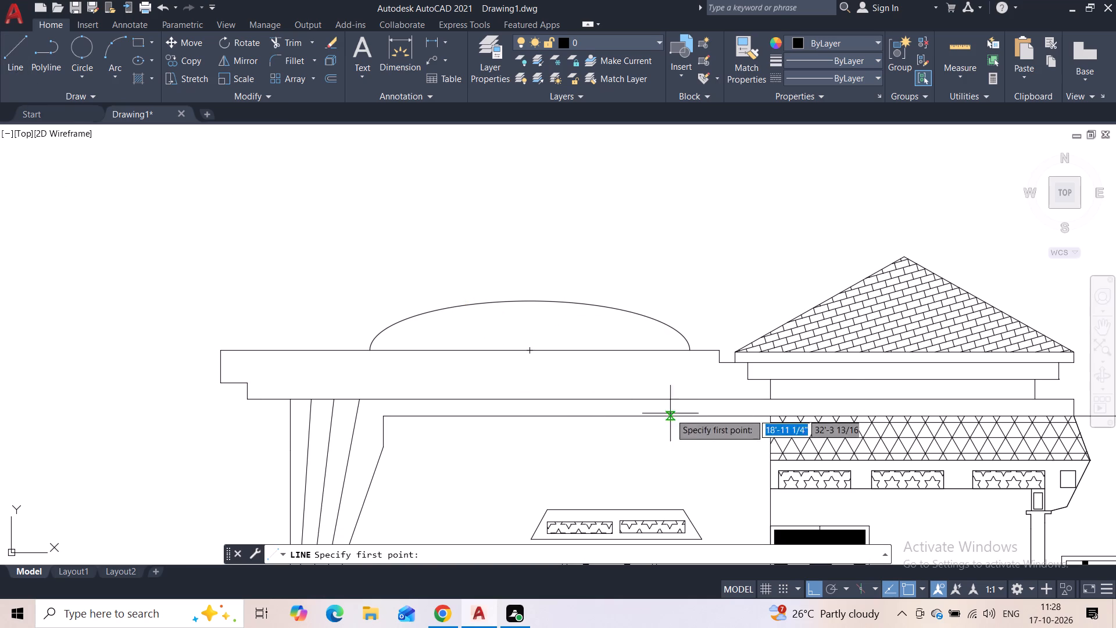
scroll(697, 399, "up", 2)
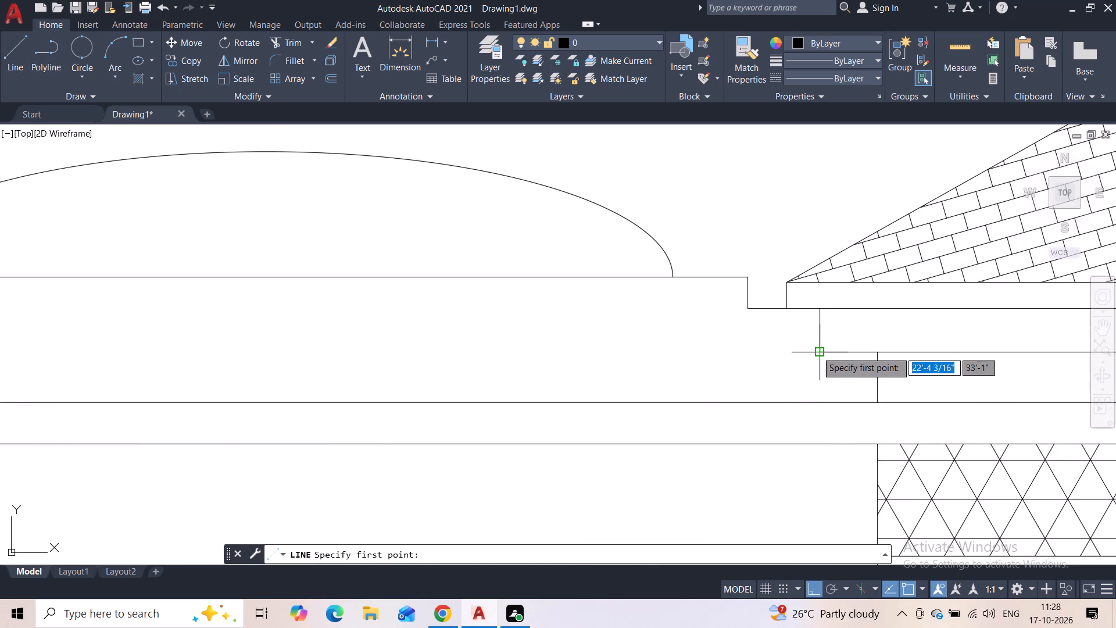
left_click(764, 309)
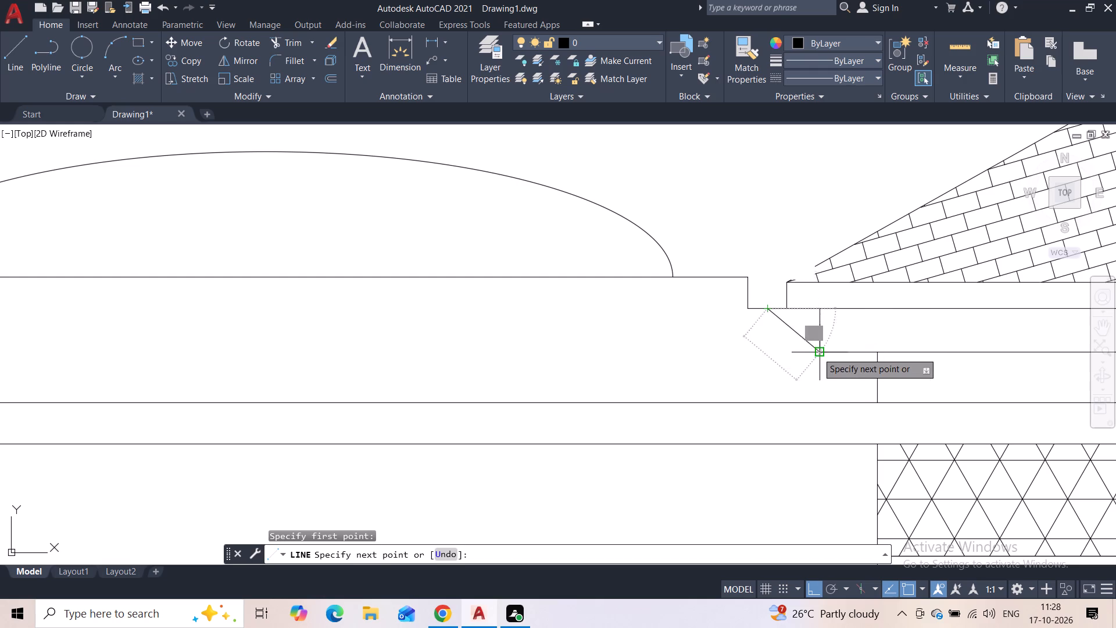
left_click(767, 352)
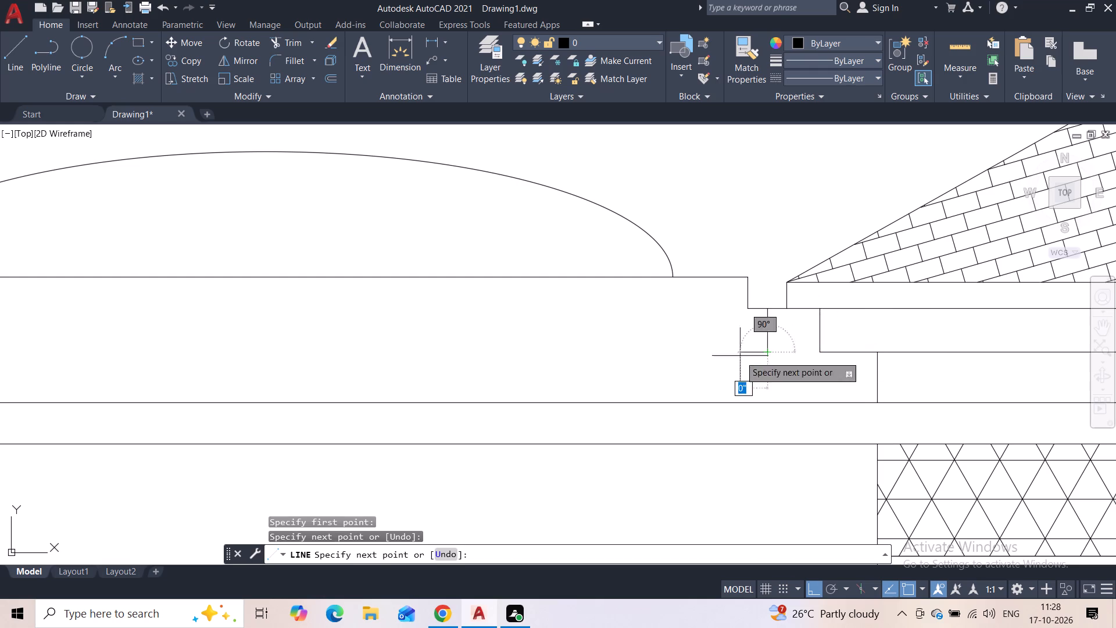
middle_click_drag(639, 370, 824, 360)
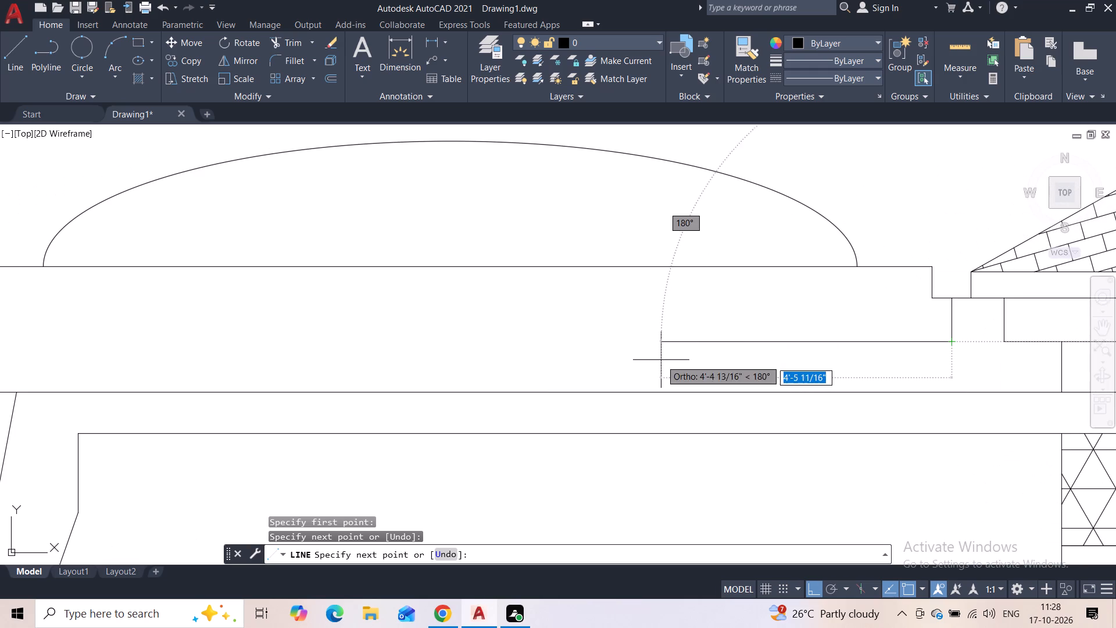
middle_click_drag(461, 375, 754, 351)
scroll(522, 377, "down", 2)
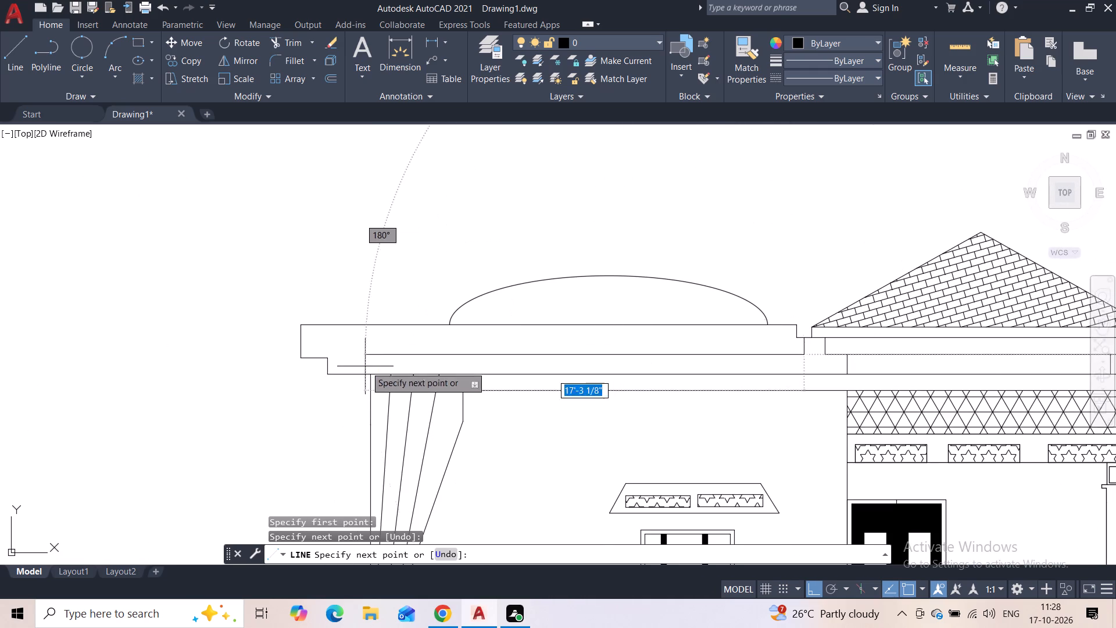
scroll(363, 363, "up", 2)
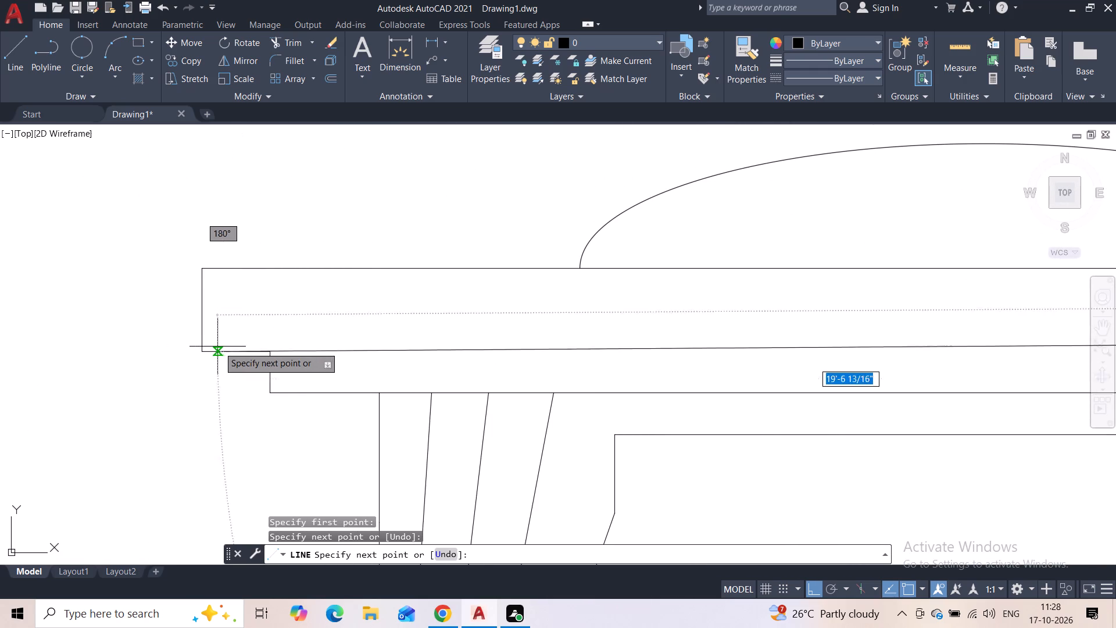
left_click(204, 338)
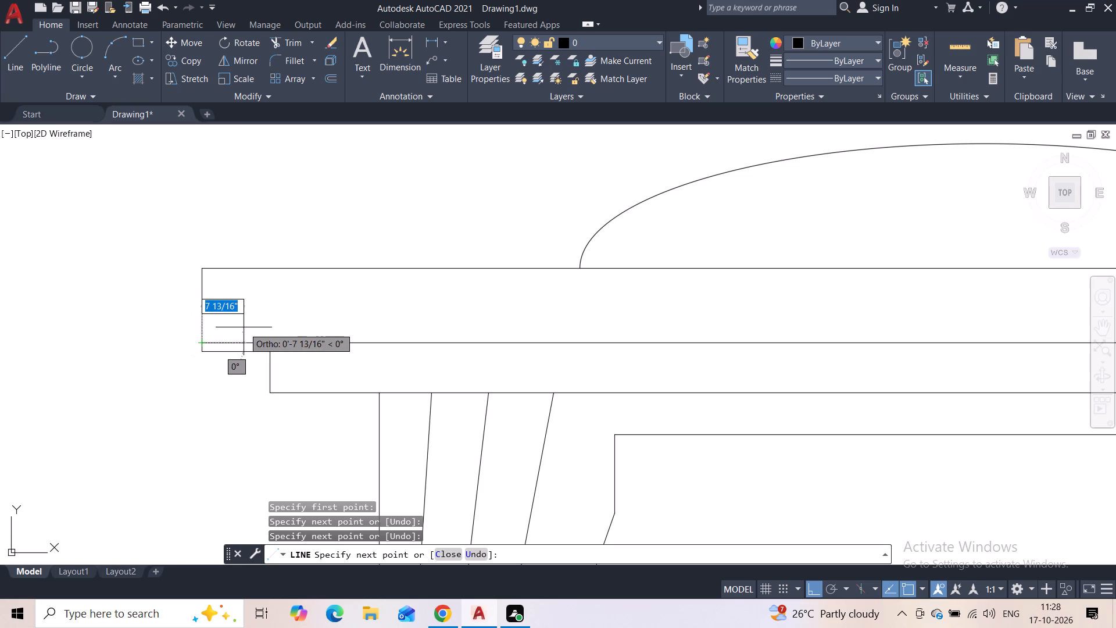
key("Escape")
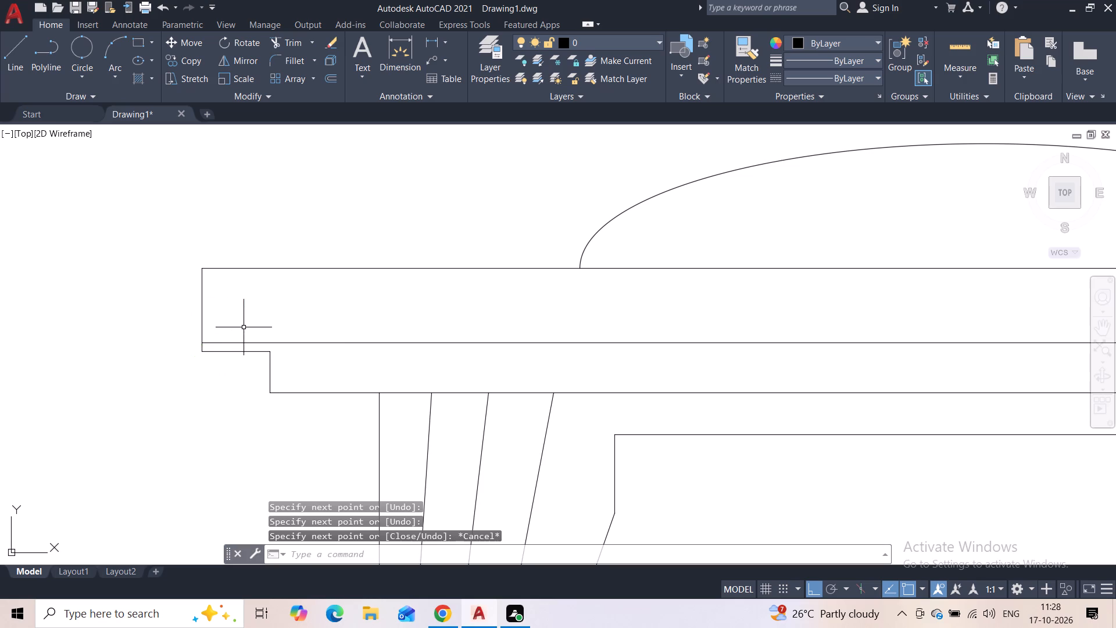
Draw a short vertical line from the inner corner of the domed slab's step up to the new horizontal slab line.
scroll(257, 345, "up", 2)
key("space")
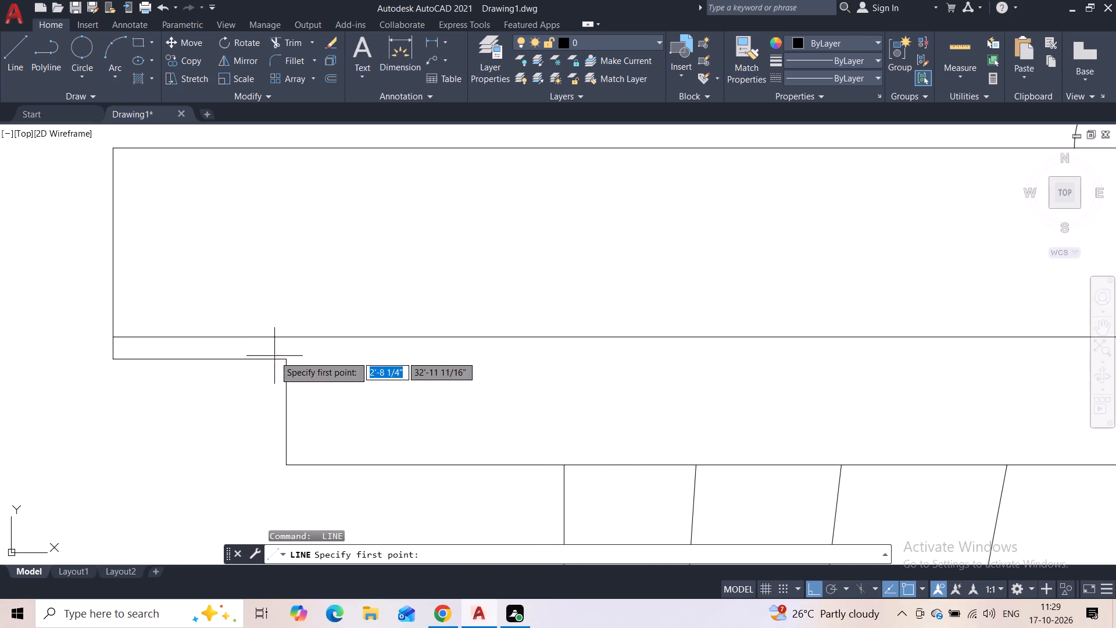
left_click(284, 356)
left_click(289, 338)
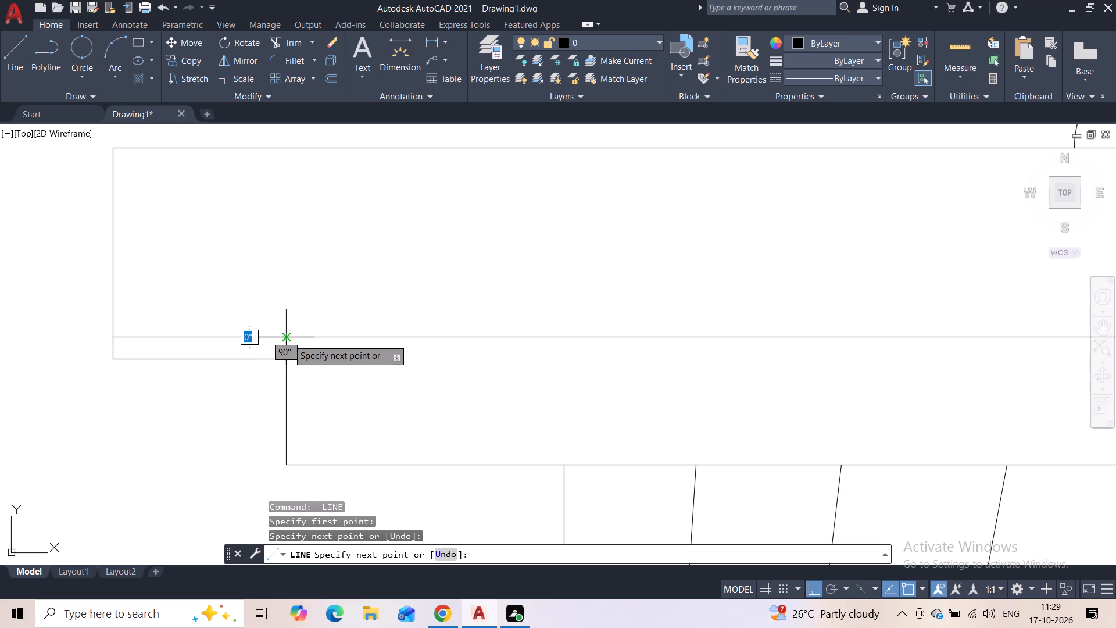
key("space")
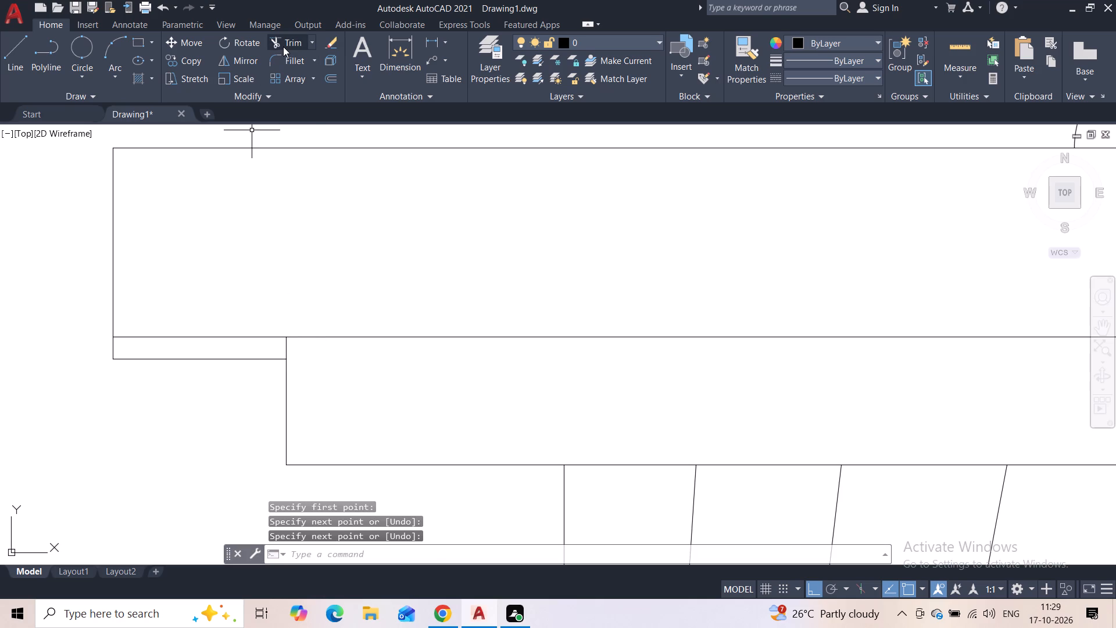
Trim the leftover edge and bottom line that project below the new horizontal line at the domed slab's outer end.
left_click(283, 47)
left_click_drag(112, 346, 142, 369)
left_click_drag(142, 351, 147, 369)
Examine the whole front elevation, from the domed slab and tiled roof down to ground level, for leftover objects.
scroll(191, 370, "down", 4)
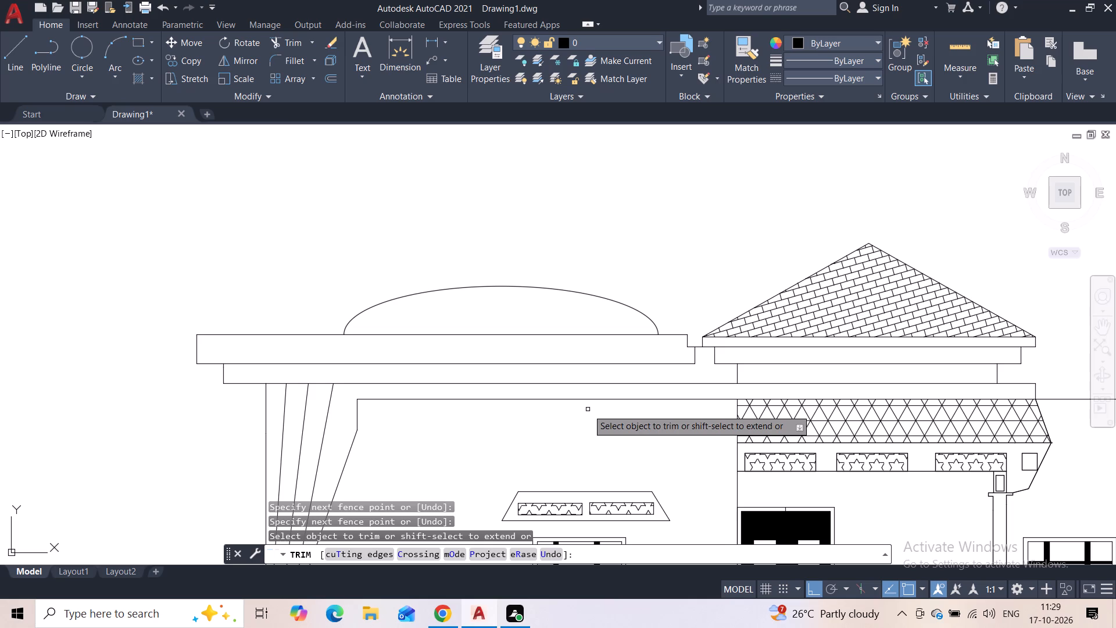
scroll(596, 412, "down", 5)
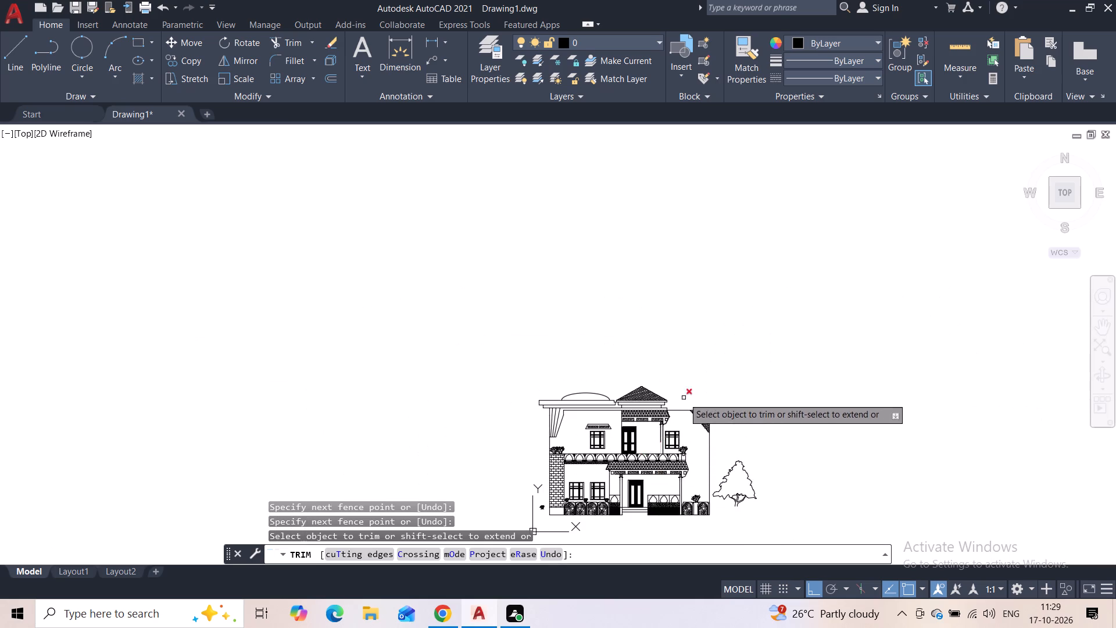
middle_click_drag(689, 370, 706, 250)
scroll(689, 370, "up", 1)
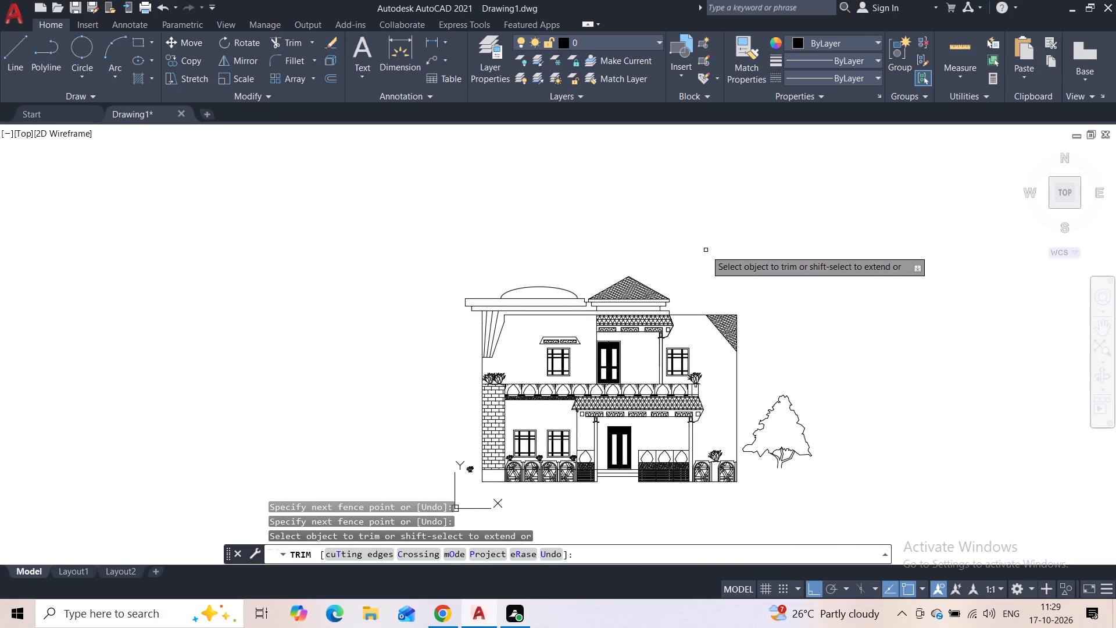
scroll(706, 274, "up", 1)
middle_click_drag(706, 283, 715, 256)
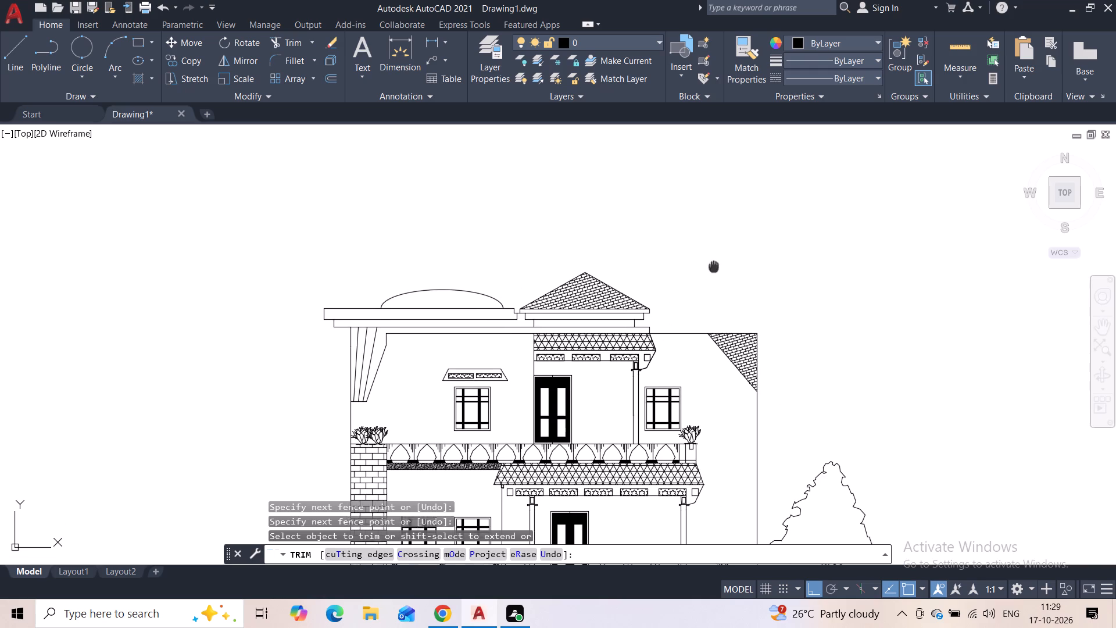
middle_click_drag(715, 256, 713, 176)
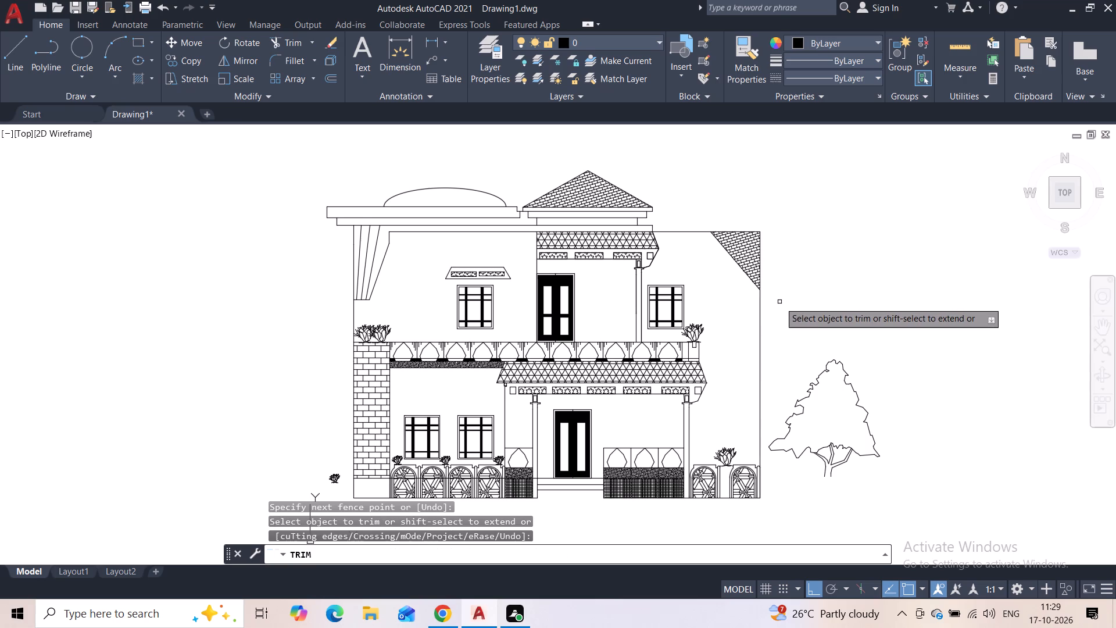
middle_click_drag(781, 323, 820, 283)
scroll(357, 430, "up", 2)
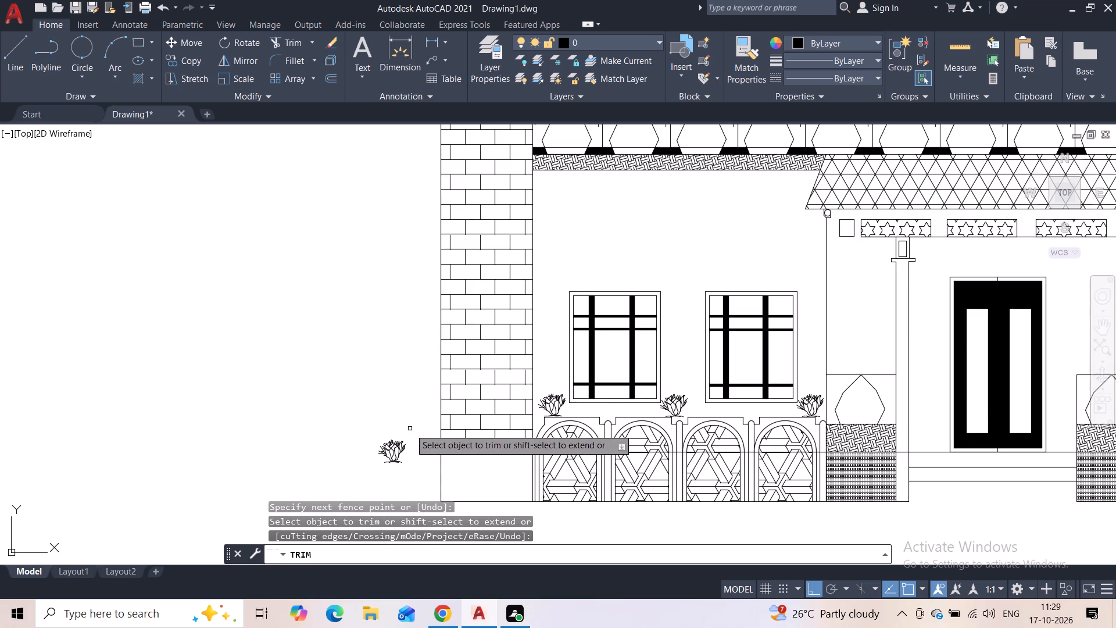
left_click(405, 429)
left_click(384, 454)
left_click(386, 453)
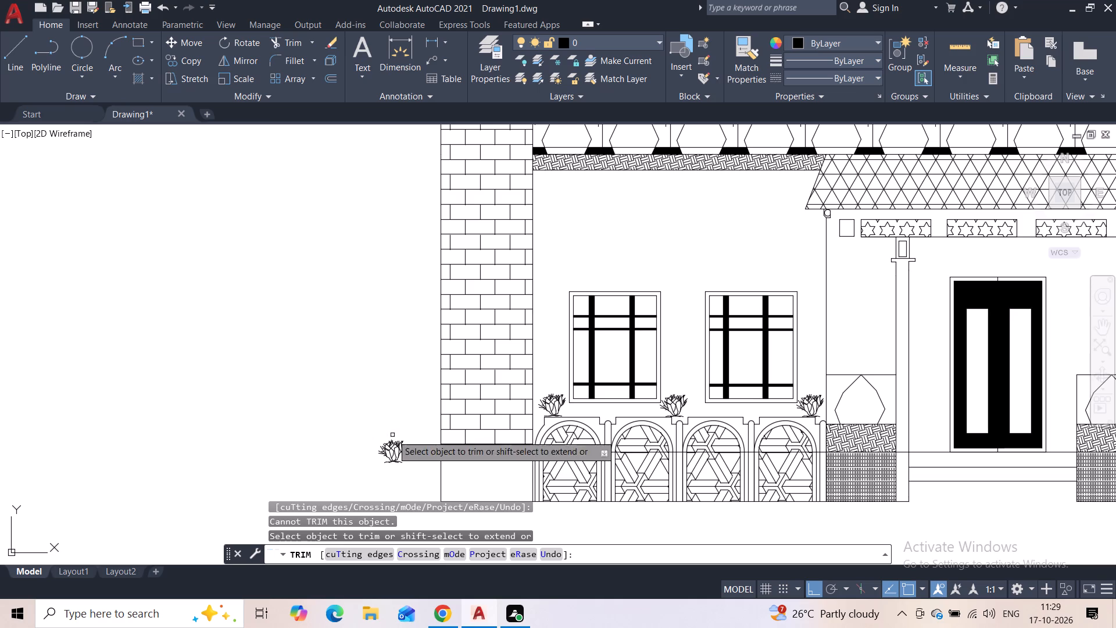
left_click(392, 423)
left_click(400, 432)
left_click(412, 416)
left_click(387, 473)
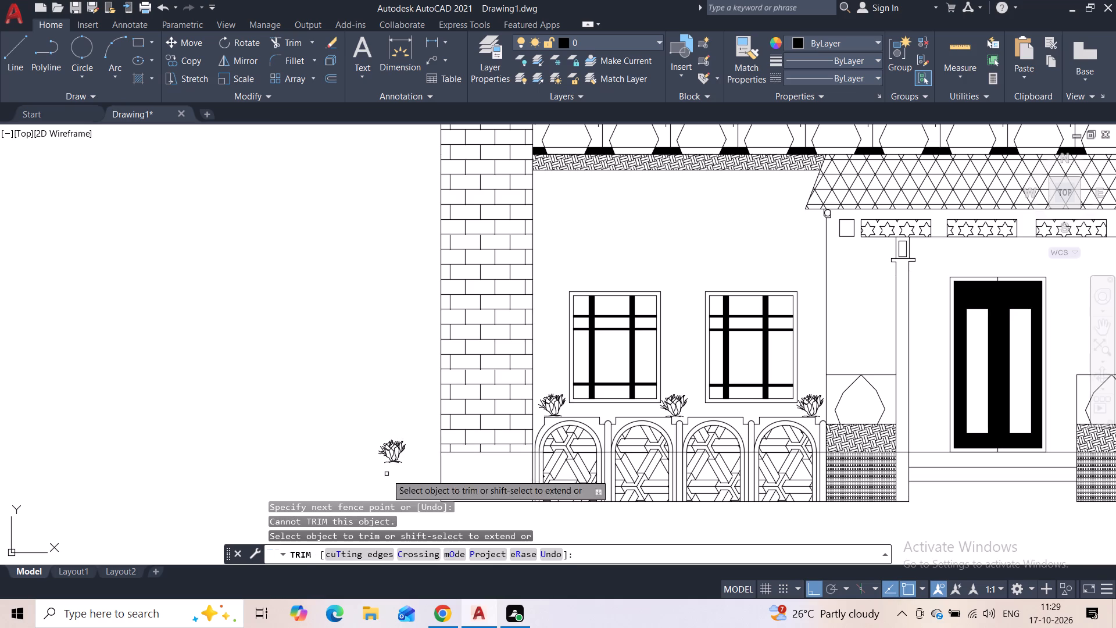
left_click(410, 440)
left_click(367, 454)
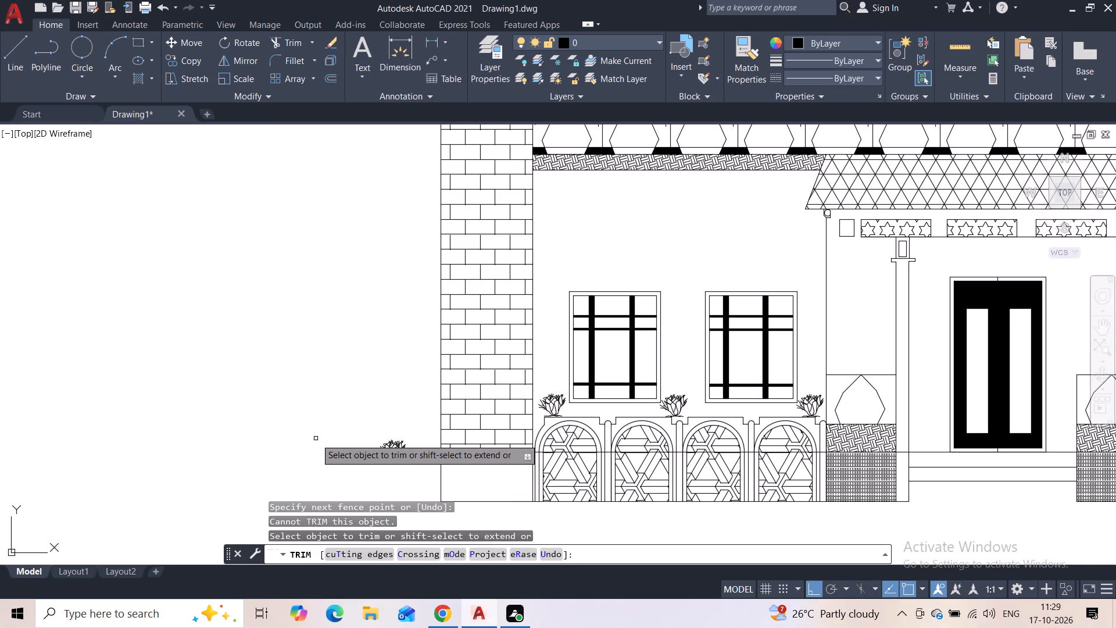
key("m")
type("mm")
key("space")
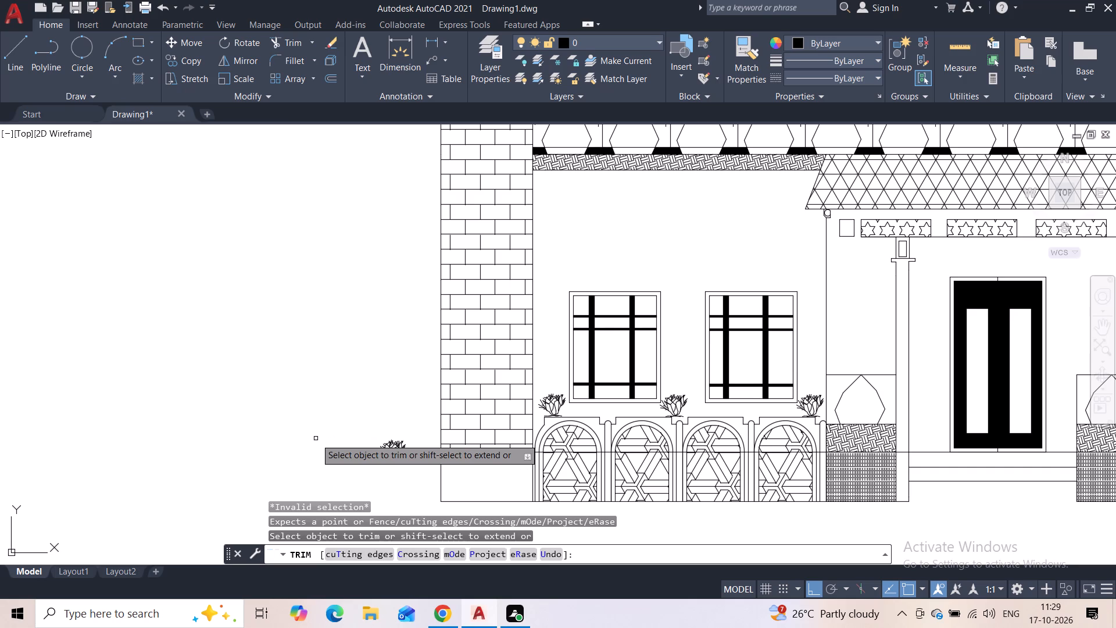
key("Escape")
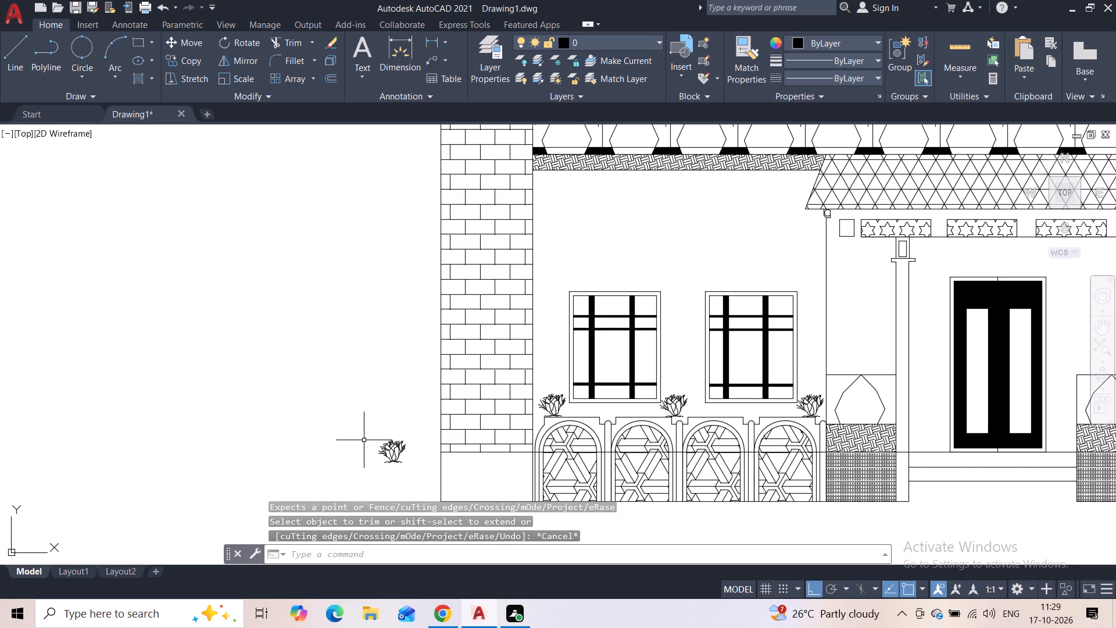
Delete the stray plant standing outside the house beside the base of the brick column.
left_click(413, 426)
left_click(393, 472)
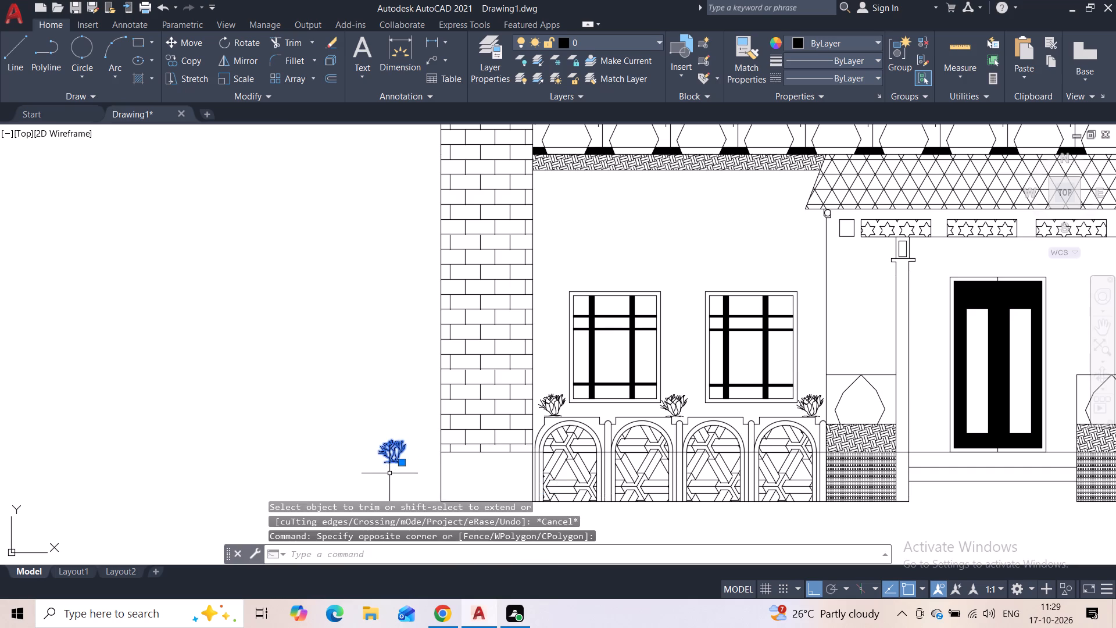
key("Page_Up")
key("Delete")
key("Page_Up")
left_click(360, 444)
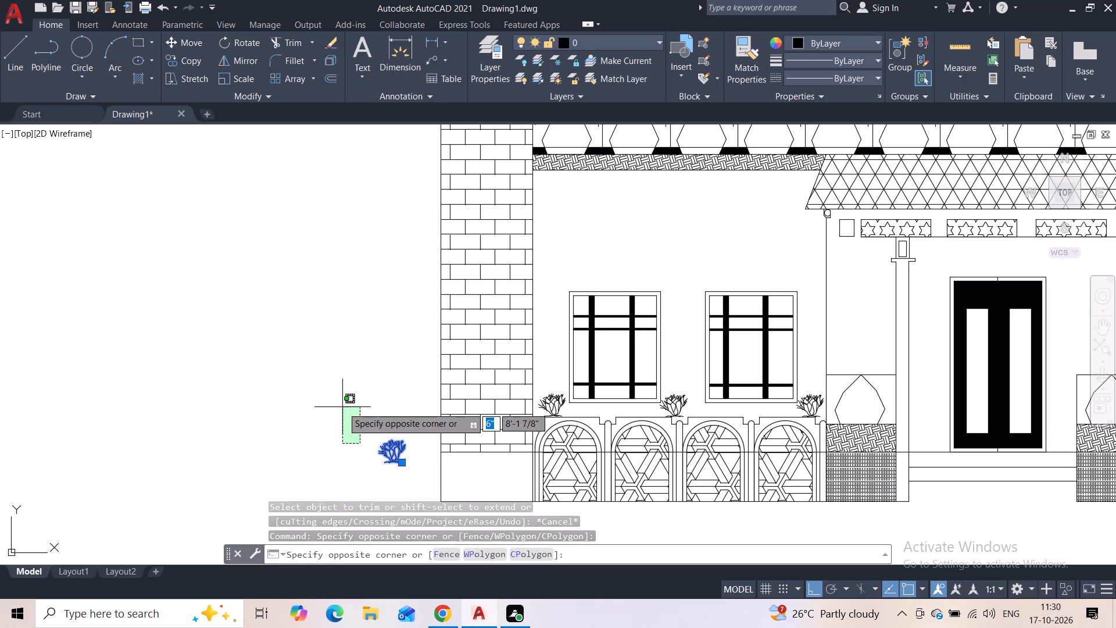
key("Delete")
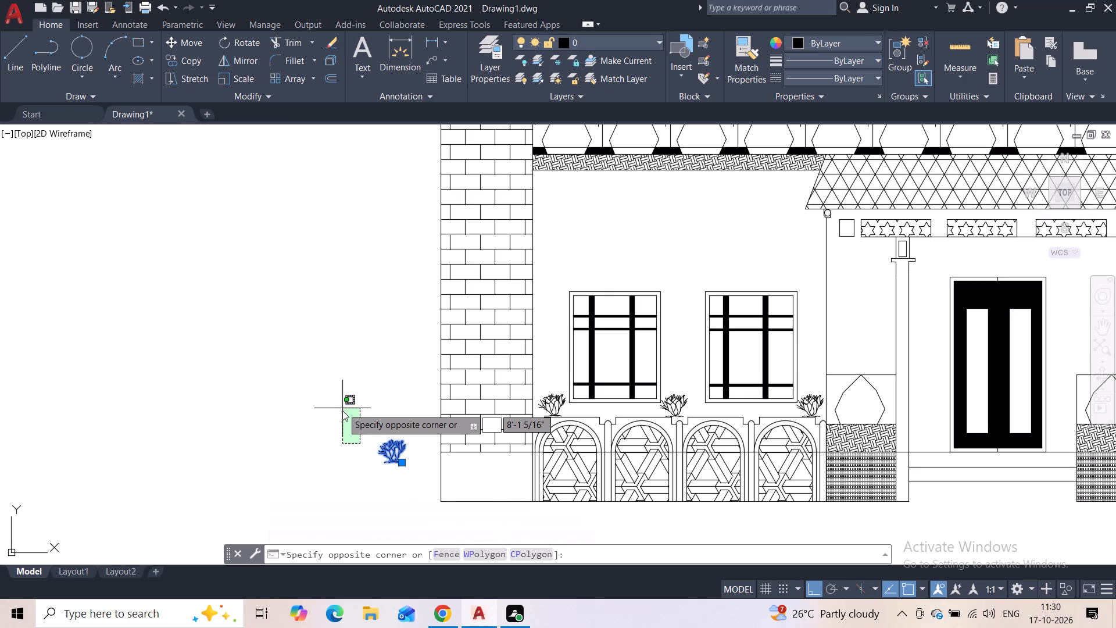
key("Escape")
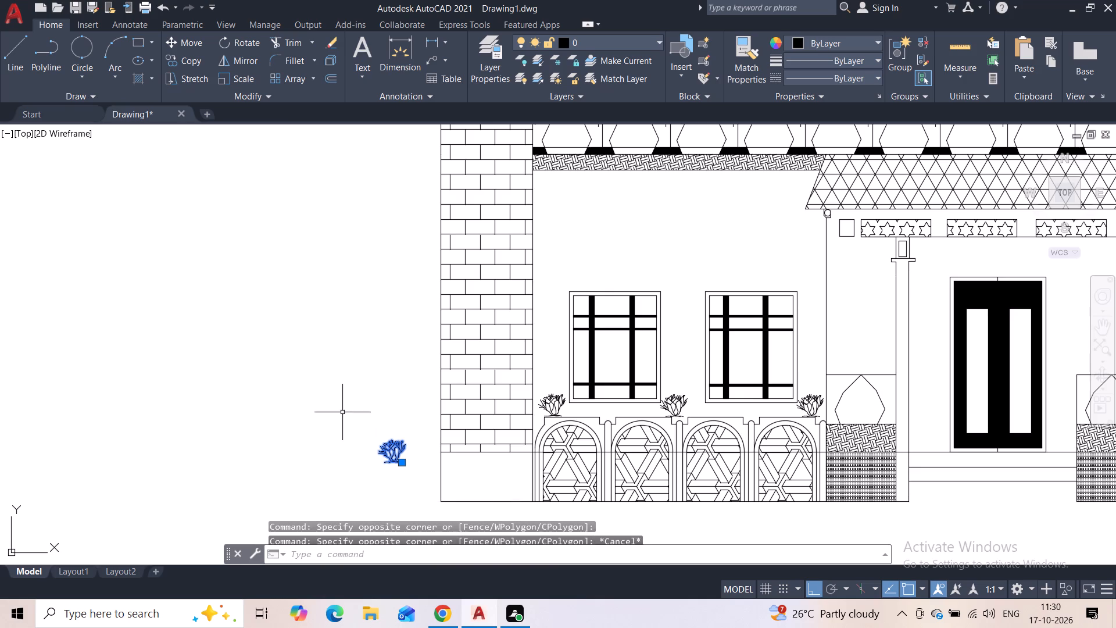
key("Escape")
left_click(405, 417)
left_click(360, 488)
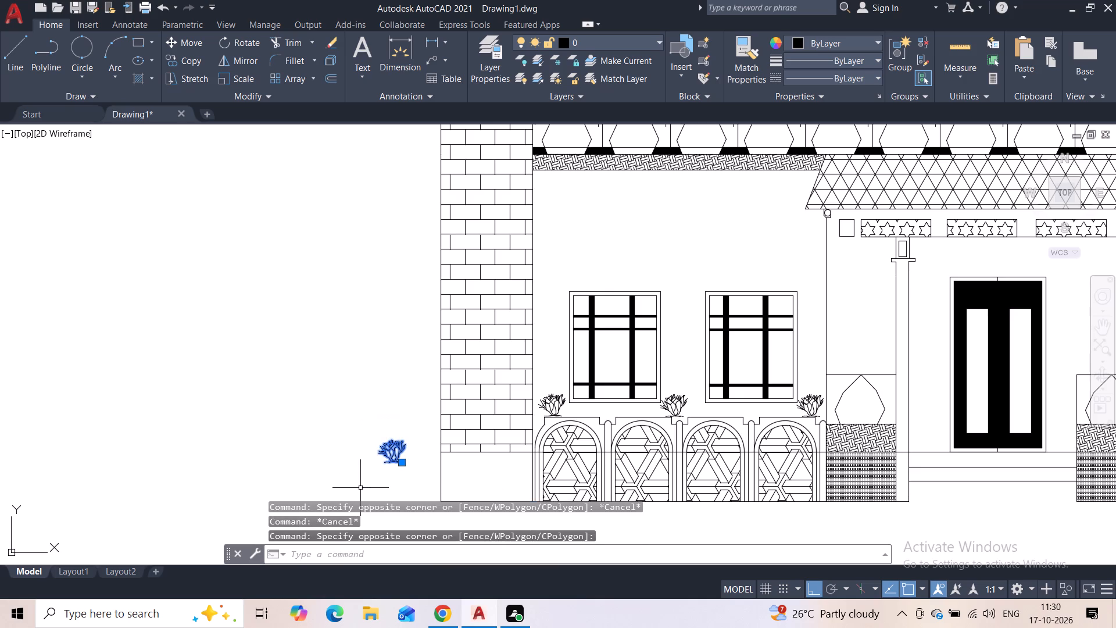
key("Delete")
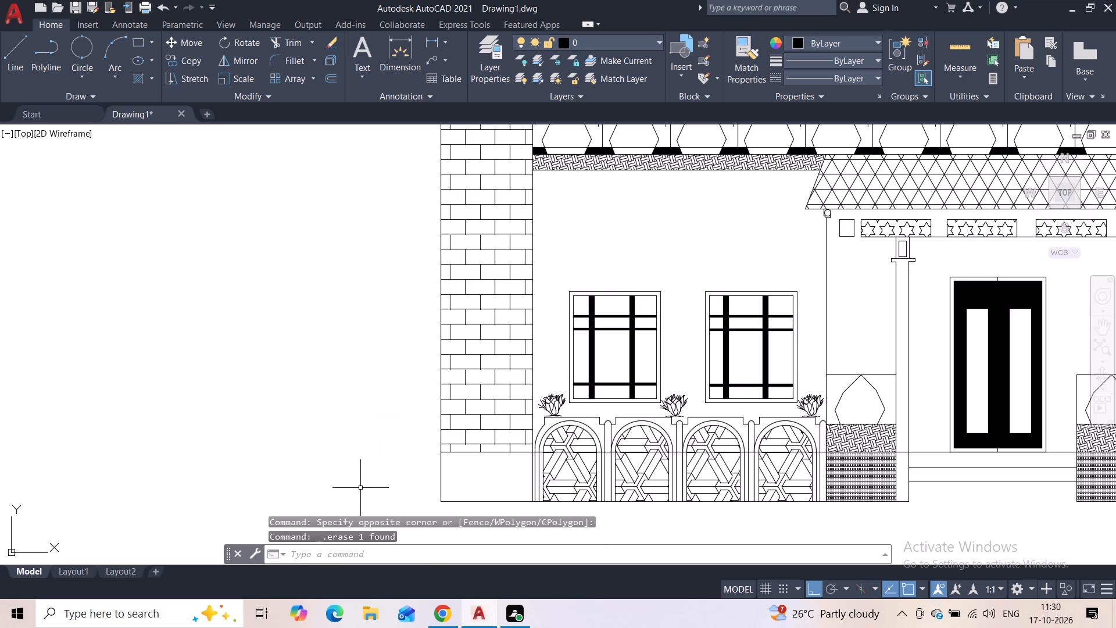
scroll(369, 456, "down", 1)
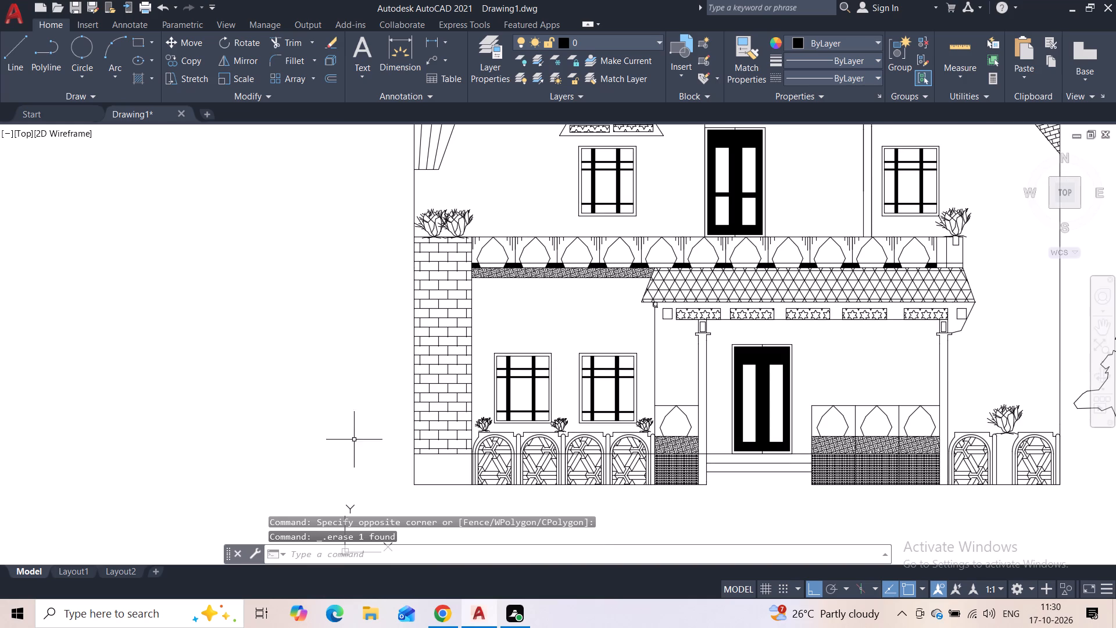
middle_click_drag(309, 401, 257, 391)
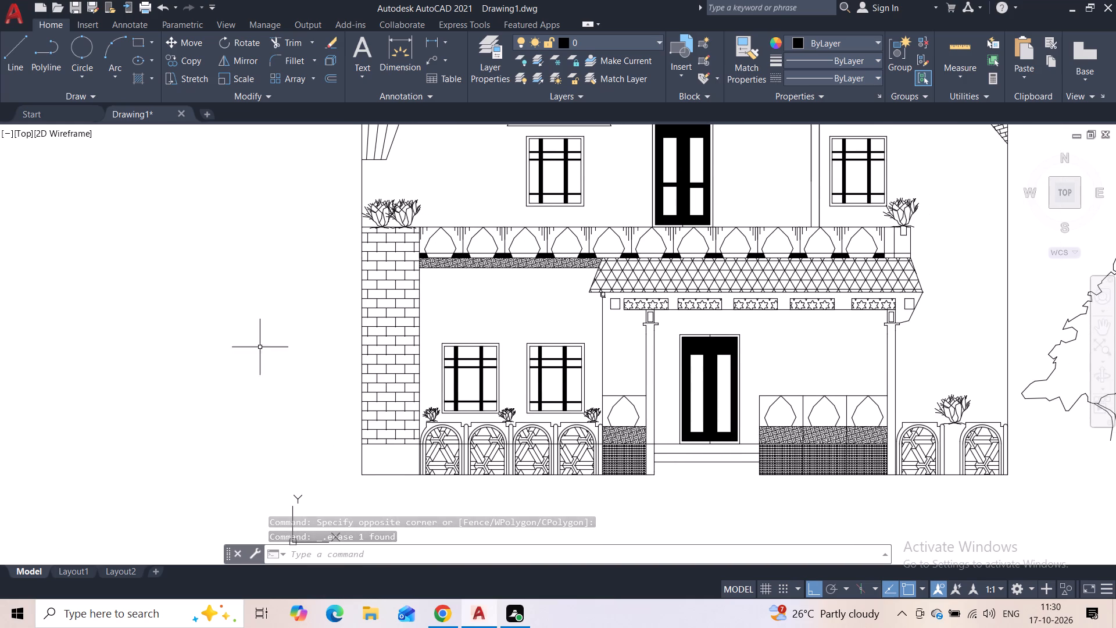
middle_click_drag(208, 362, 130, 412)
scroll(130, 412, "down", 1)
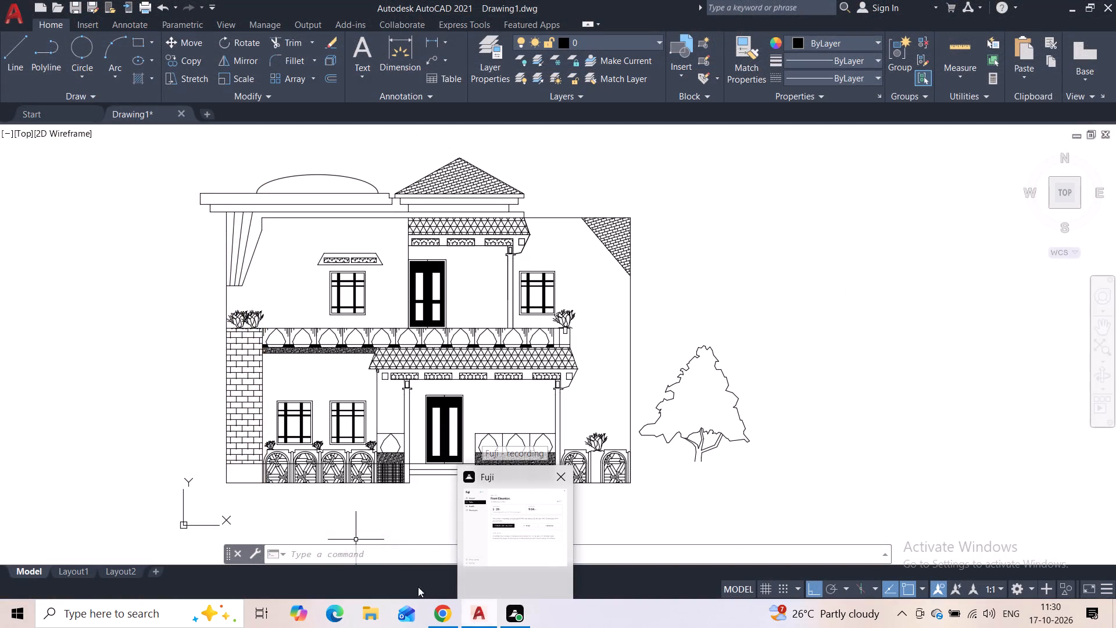
Scale the broad evergreen tree beside the house down slightly, using its treetop as the base point.
left_click(666, 399)
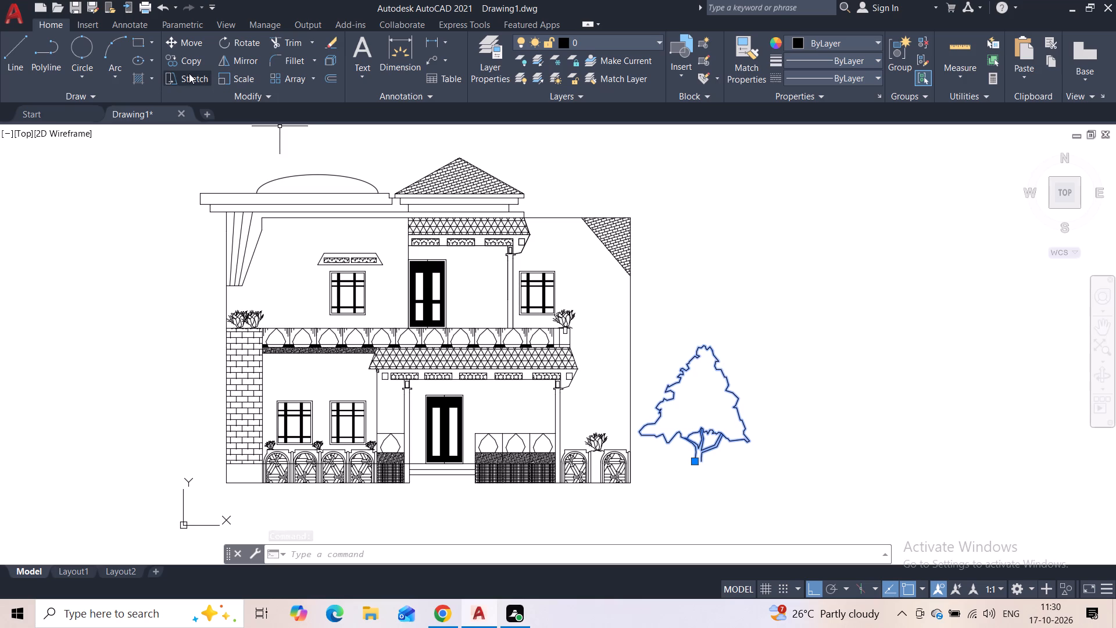
left_click(246, 77)
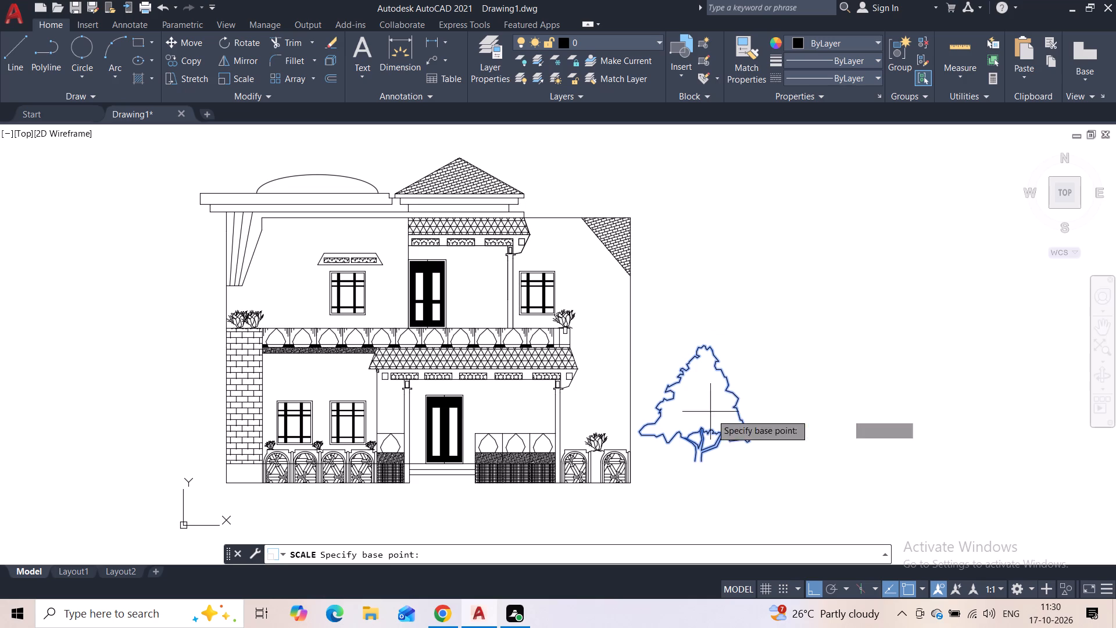
left_click(708, 343)
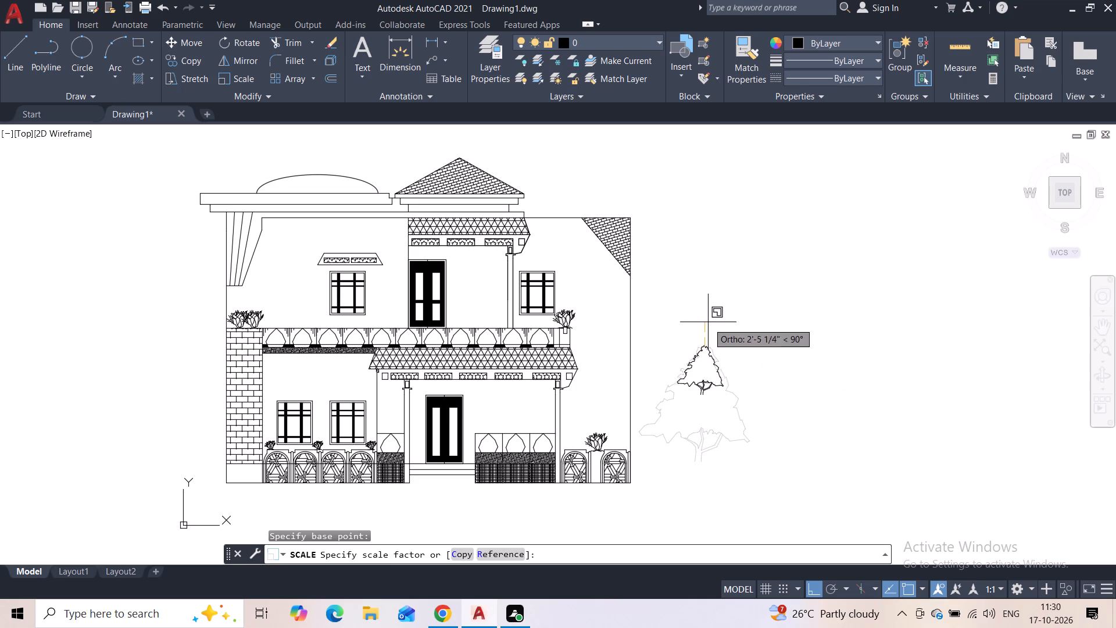
left_click(711, 292)
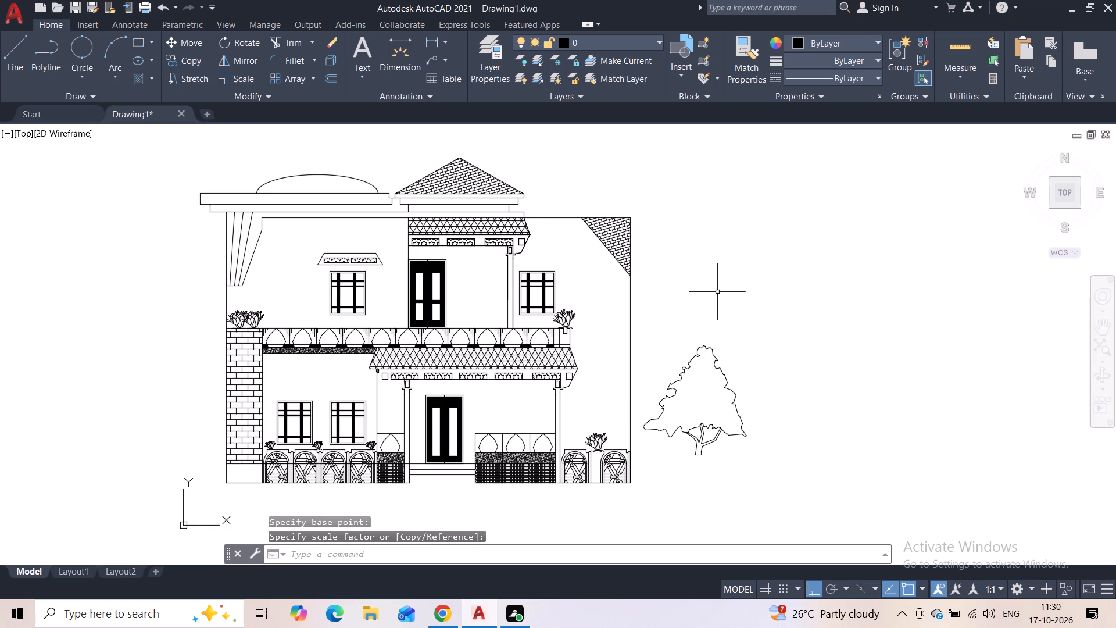
Insert the type 2 evergreen, type 2 deciduous and palm tree elevation blocks from DesignCenter's Landscaping drawing into the empty area beyond the house.
key("ctrl+2")
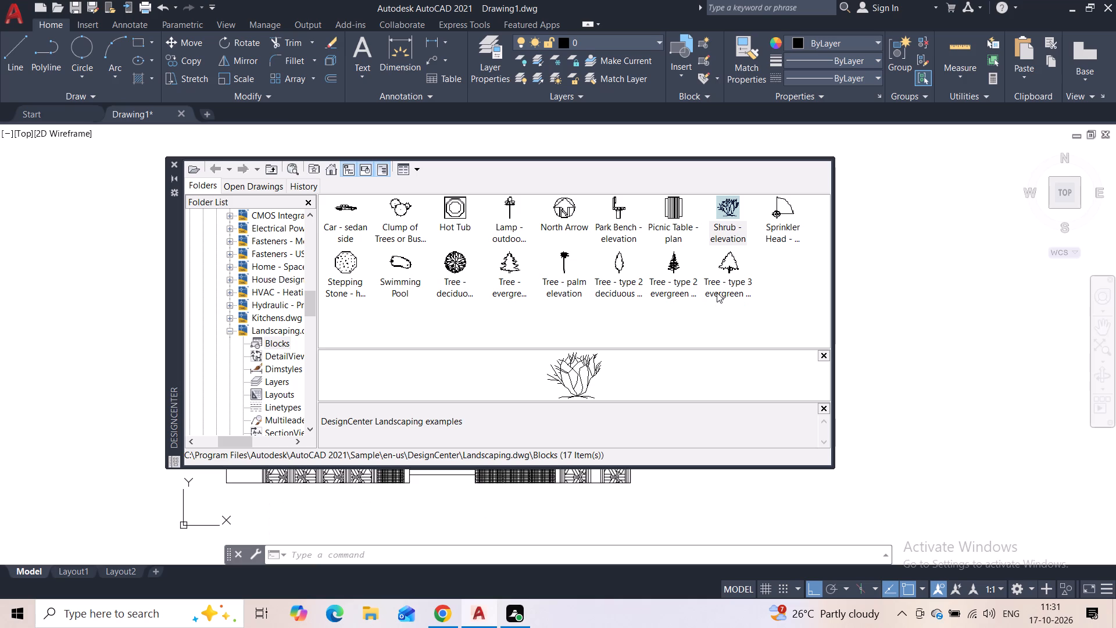
left_click_drag(680, 270, 771, 288)
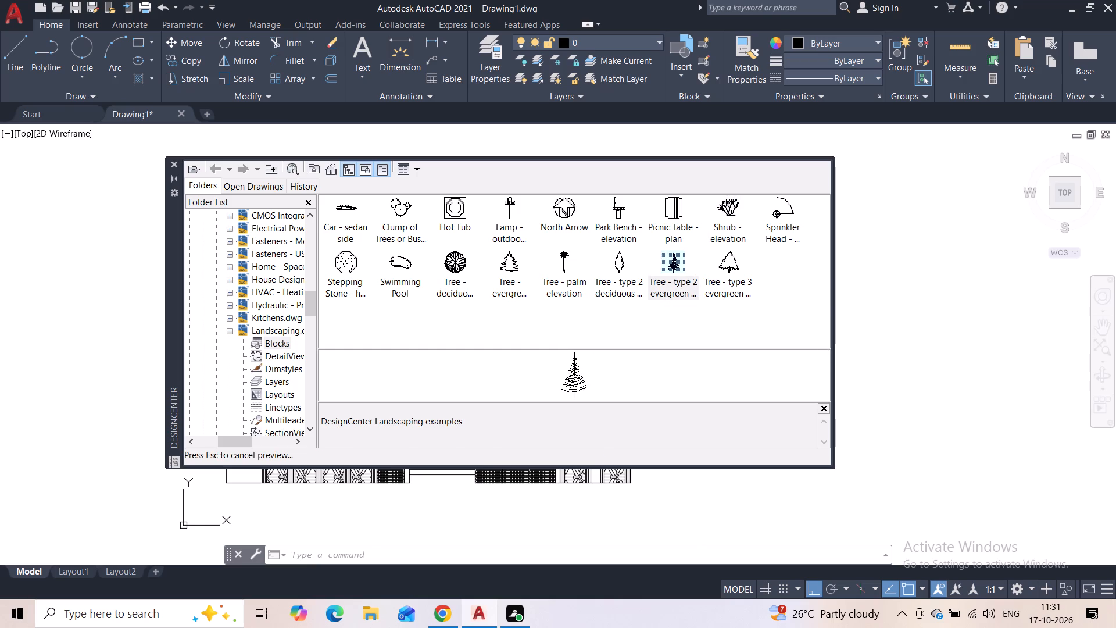
left_click_drag(771, 288, 917, 368)
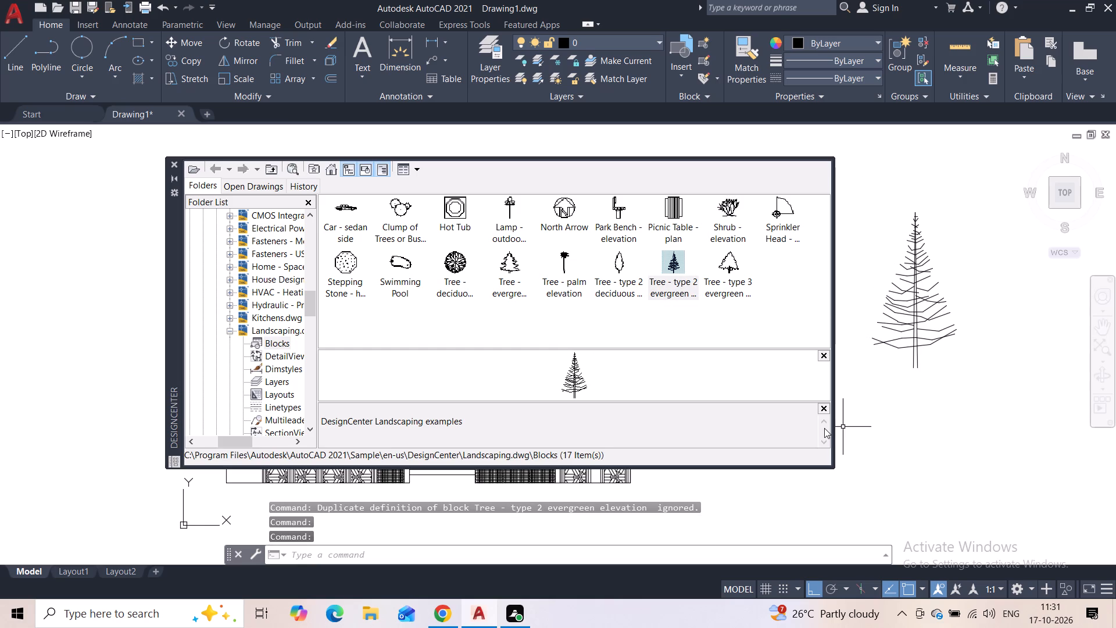
left_click_drag(617, 273, 879, 419)
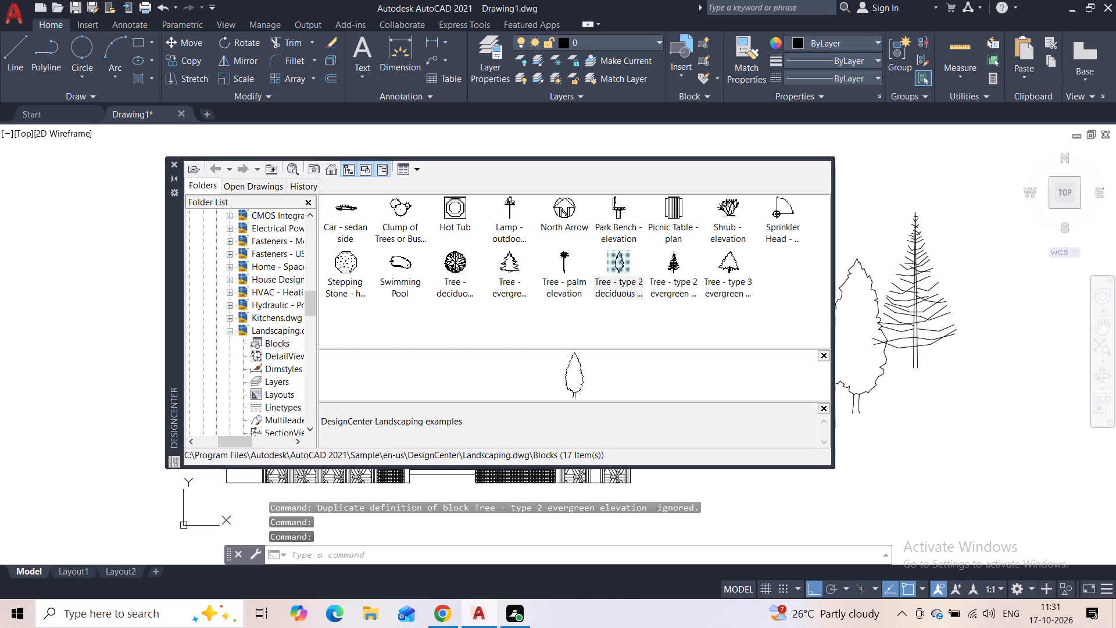
left_click_drag(879, 419, 992, 455)
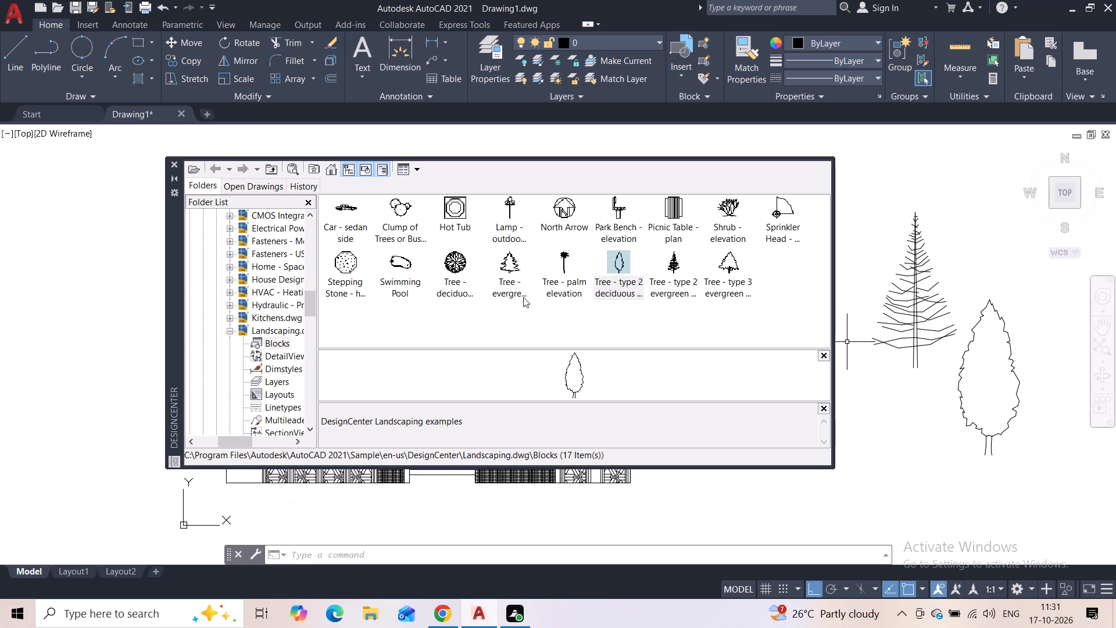
left_click_drag(560, 263, 580, 288)
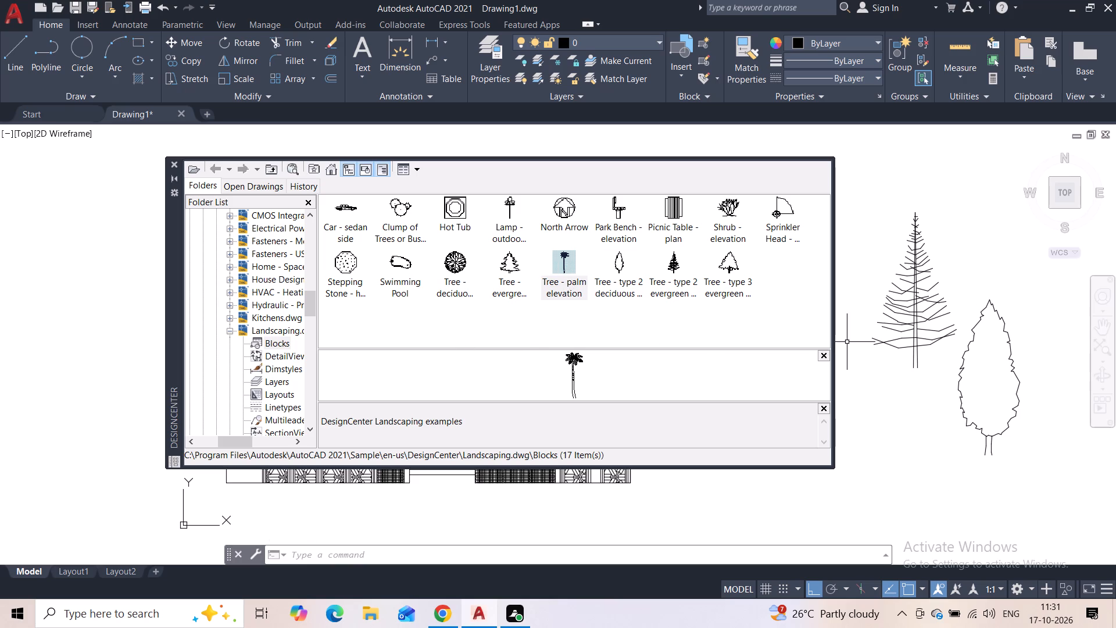
left_click_drag(580, 288, 965, 290)
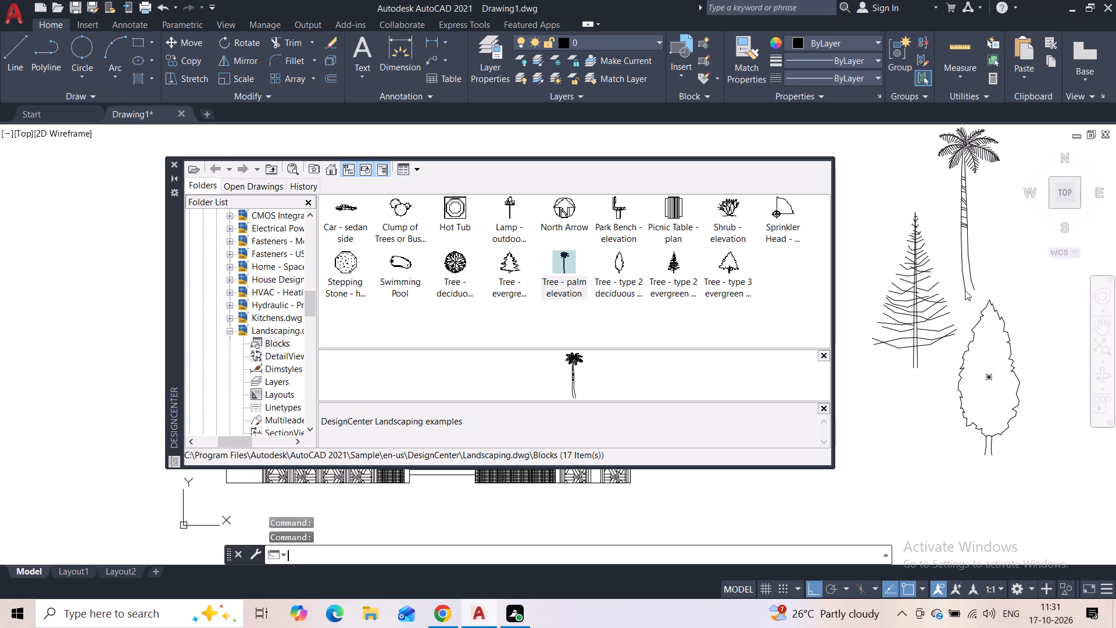
left_click(176, 165)
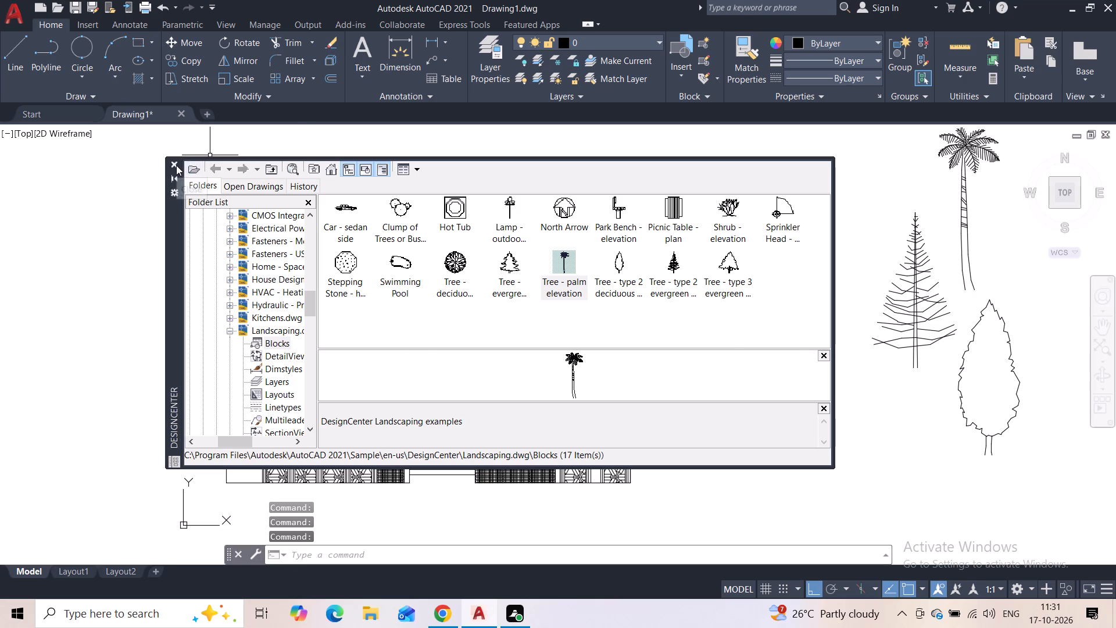
Scale up the type 2 deciduous tree about the base of its trunk.
middle_click_drag(831, 385, 766, 294)
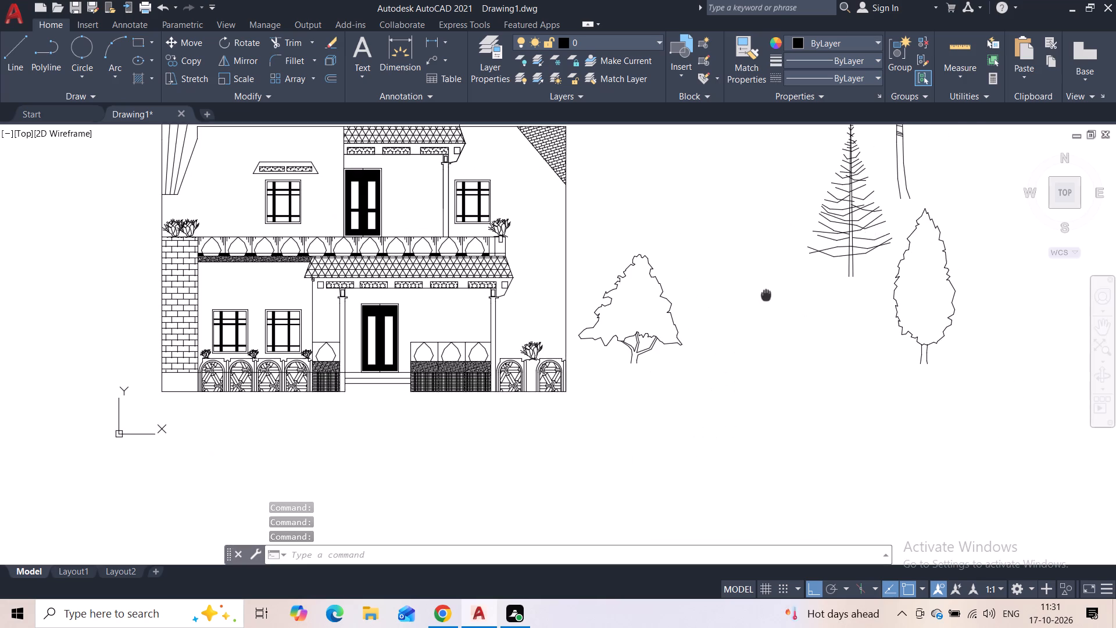
middle_click_drag(766, 294, 716, 329)
left_click(922, 303)
left_click(681, 381)
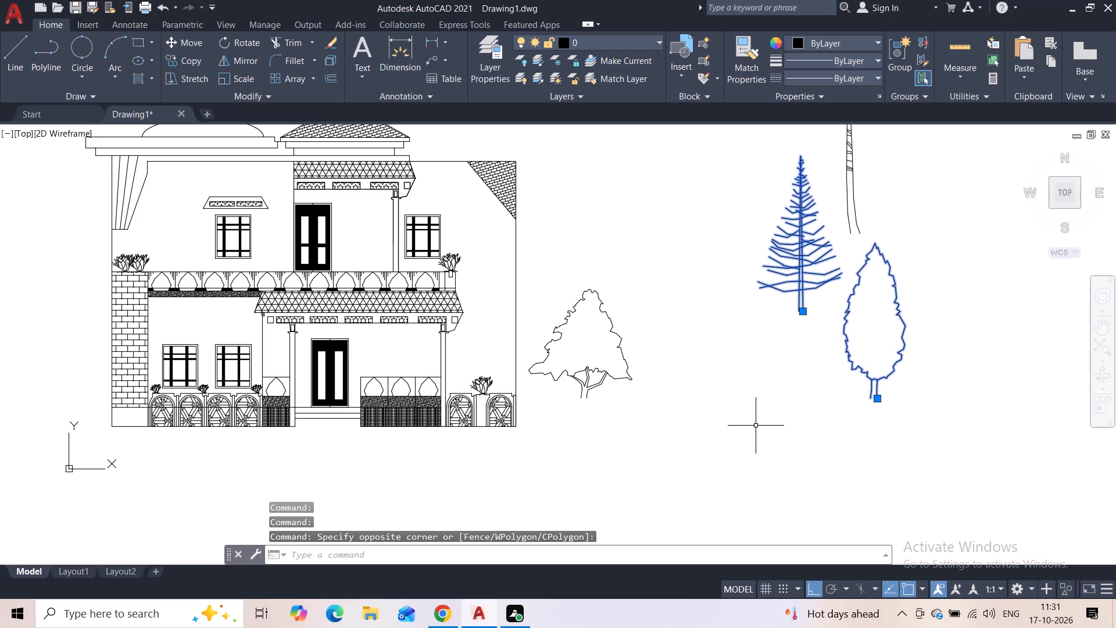
key("Escape")
left_click(891, 277)
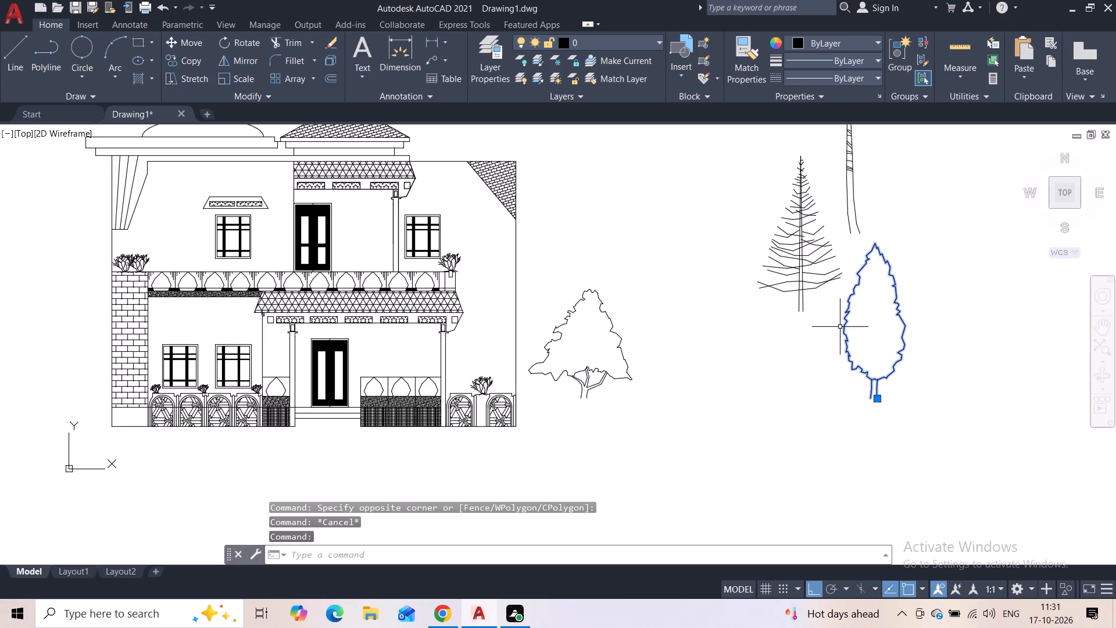
left_click(246, 77)
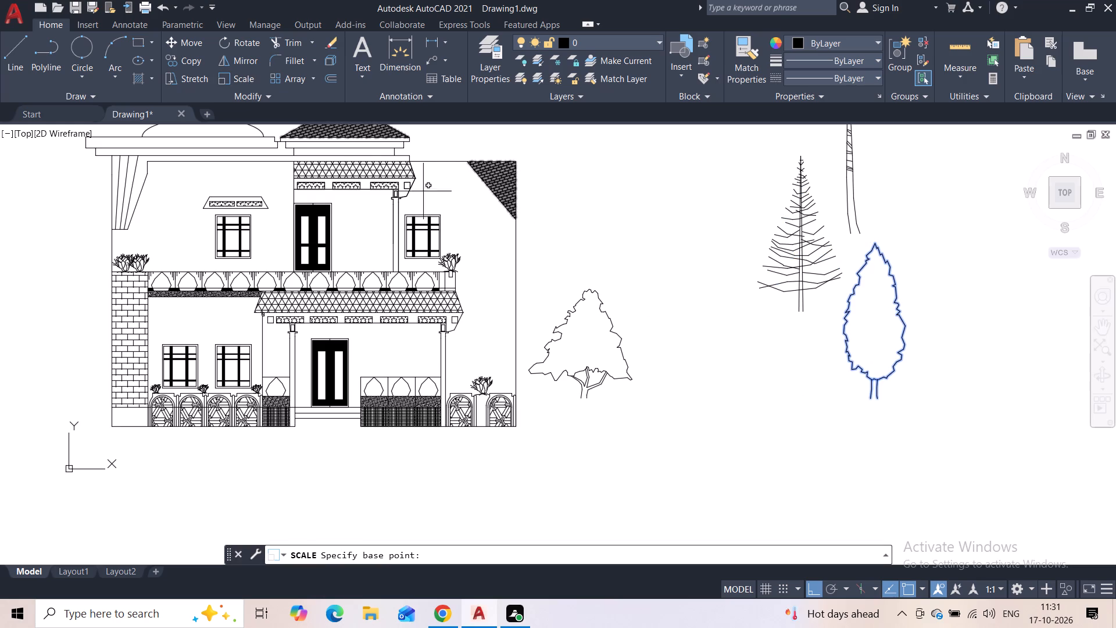
left_click(875, 402)
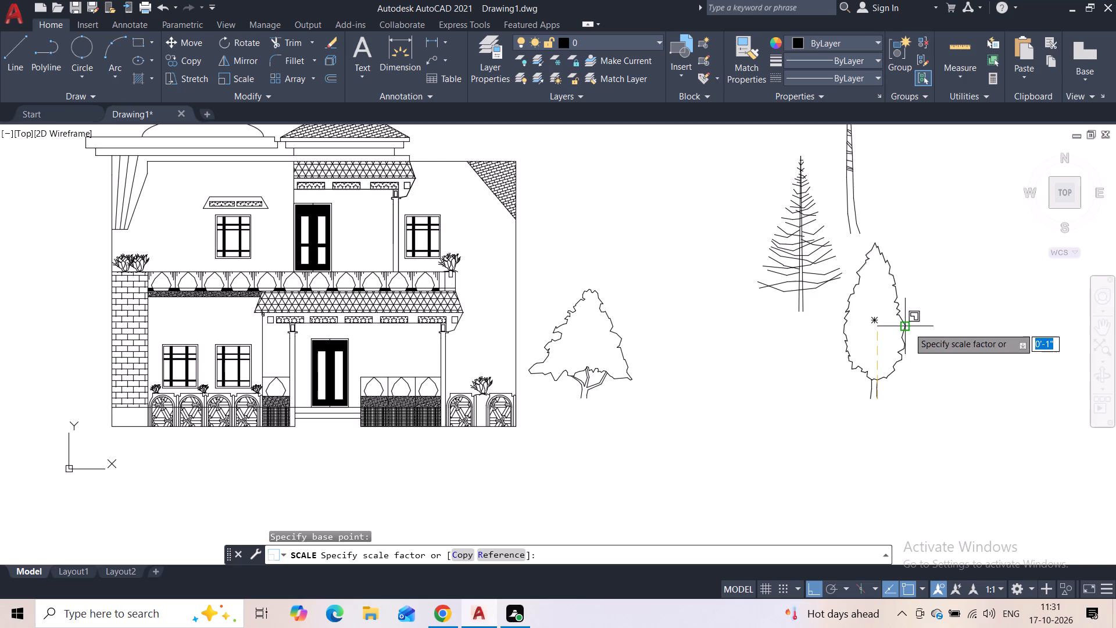
left_click(908, 259)
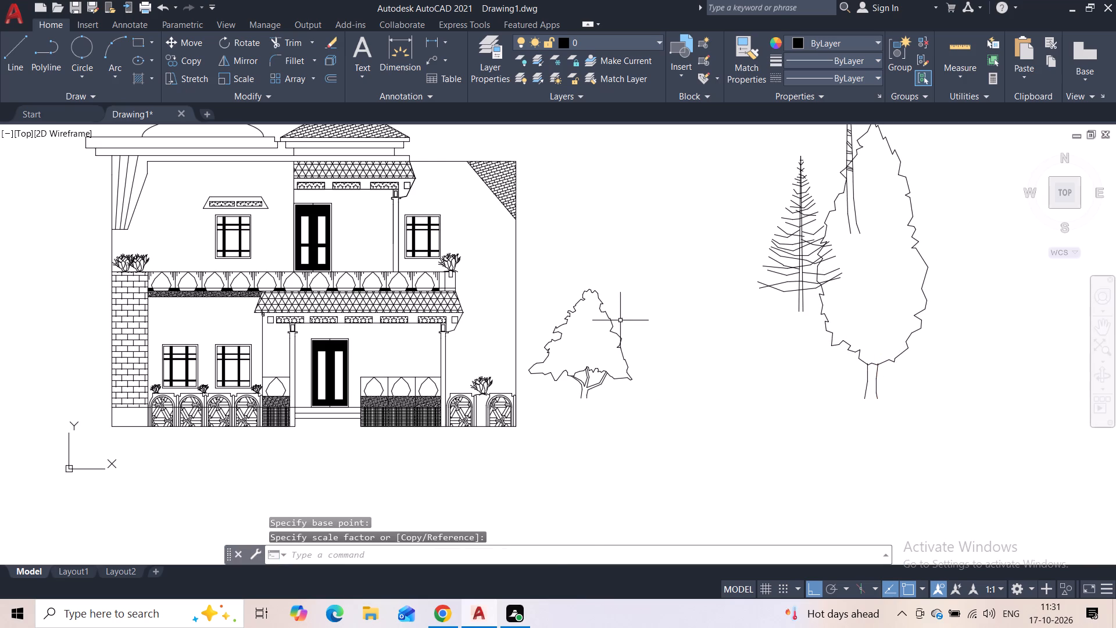
Move the broad evergreen tree straight up from beside the house to clear the space at ground level.
left_click(620, 316)
left_click(614, 354)
left_click(580, 399)
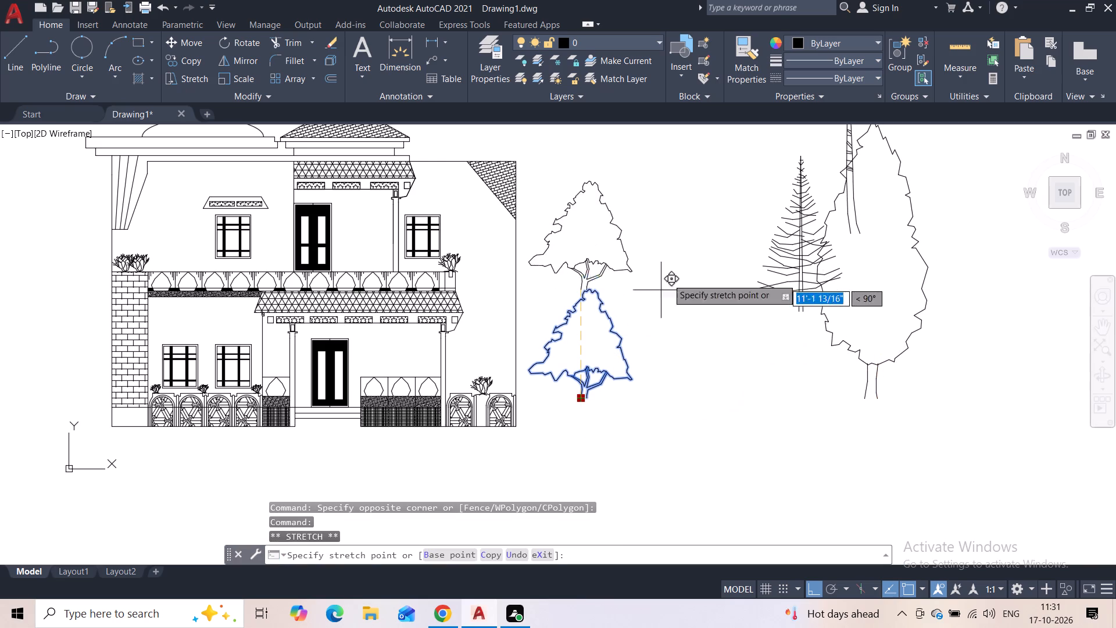
left_click(713, 192)
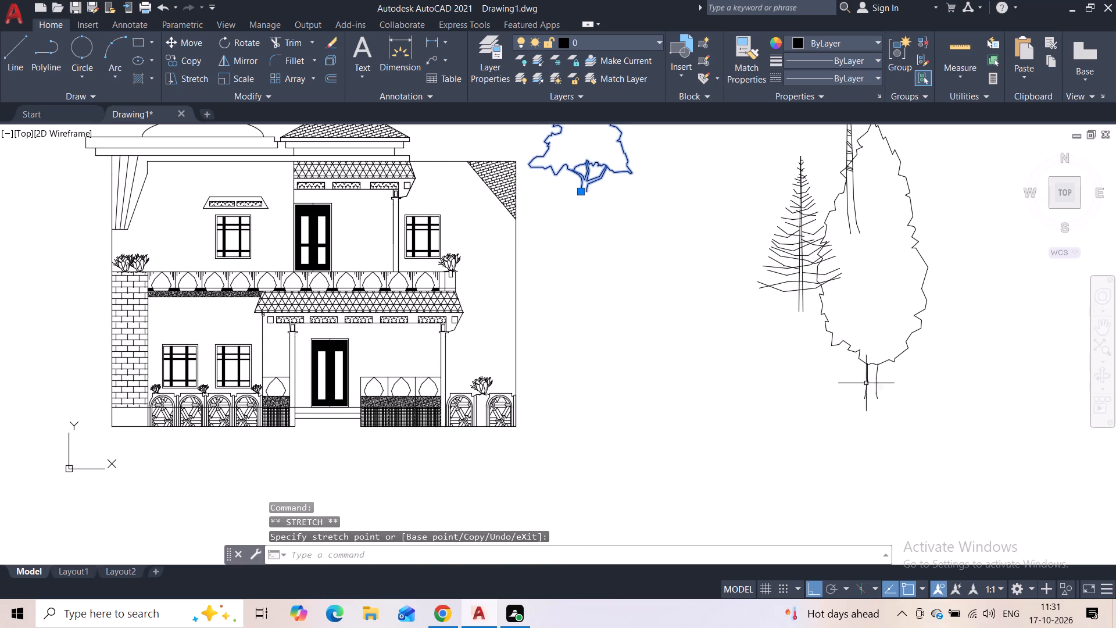
Move the enlarged deciduous tree next to the house's side wall with its trunk base near ground level, switching Ortho off for free placement.
left_click(968, 323)
left_click(782, 376)
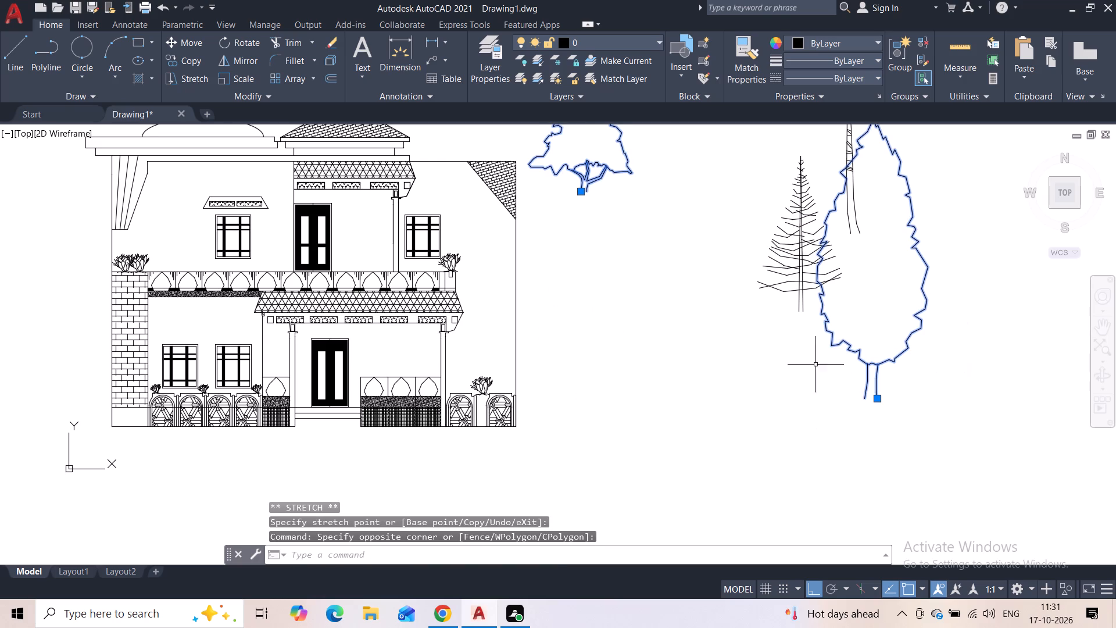
left_click(173, 51)
left_click(877, 400)
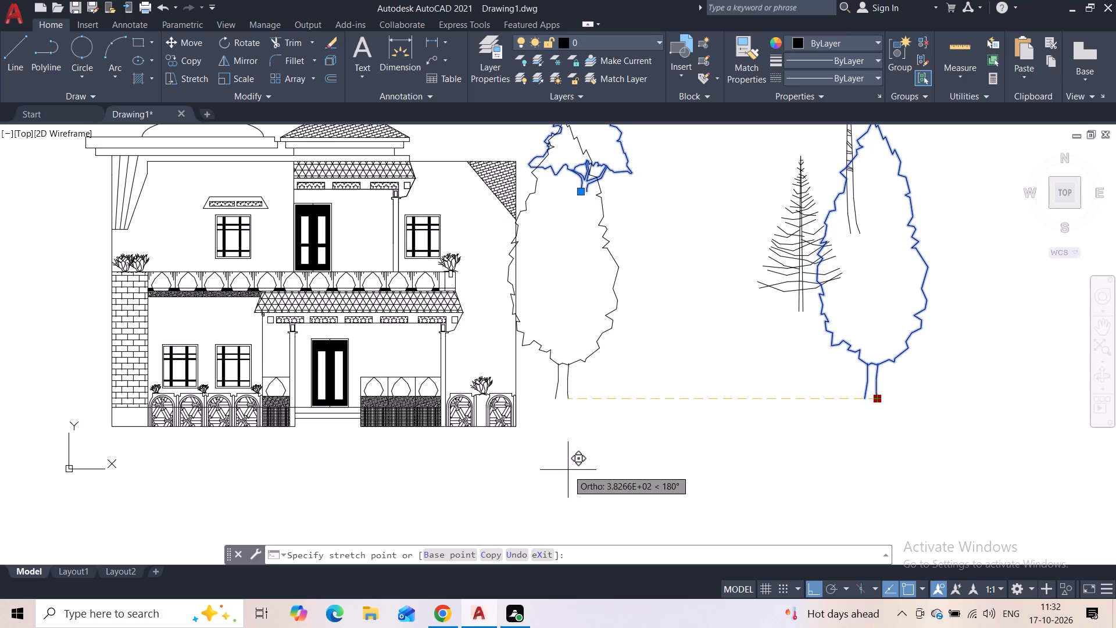
key("super+p")
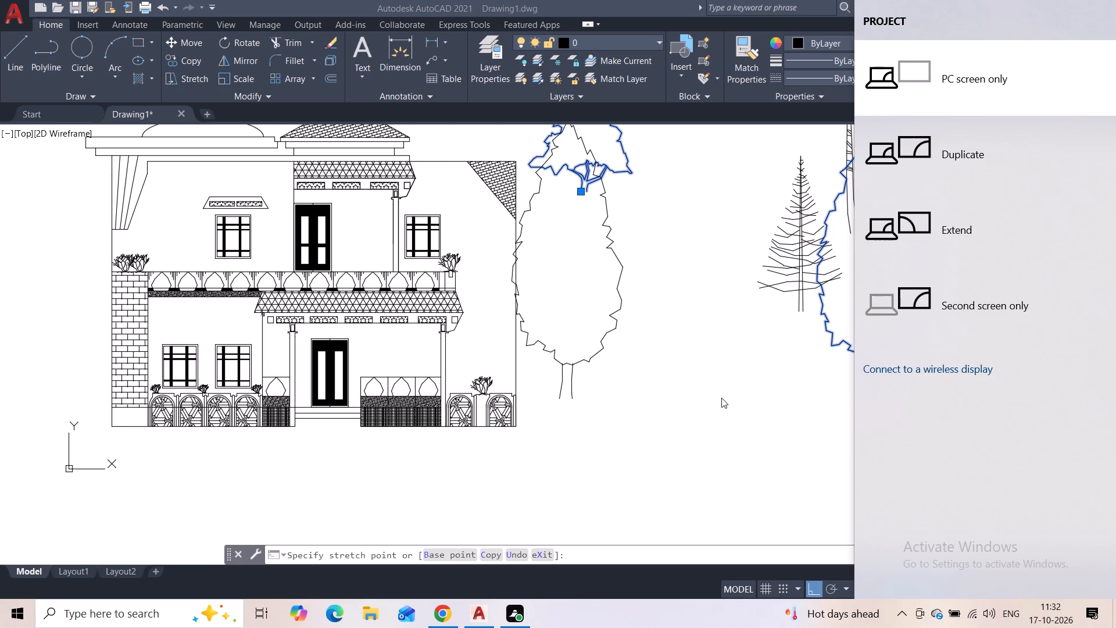
key("grave")
left_click(718, 380)
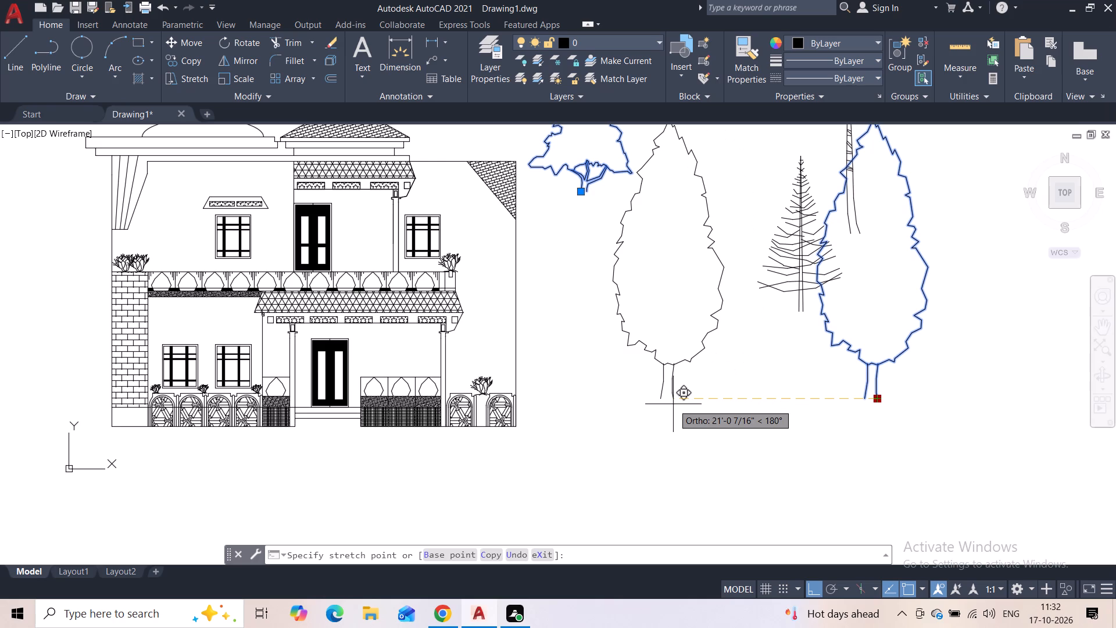
key("super+p")
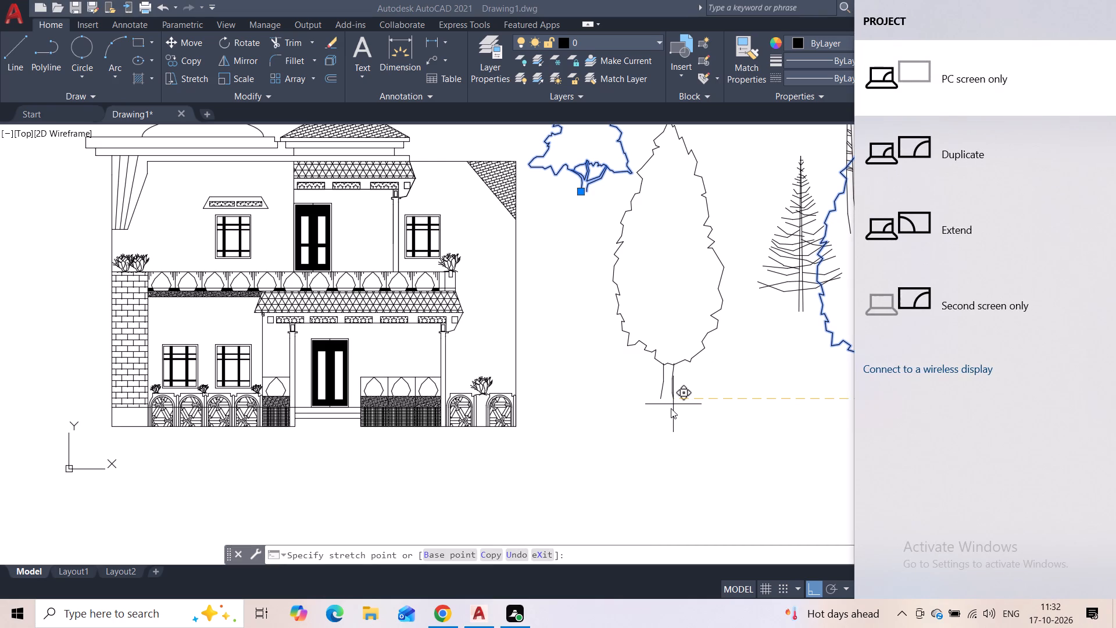
key("F8")
key("Escape")
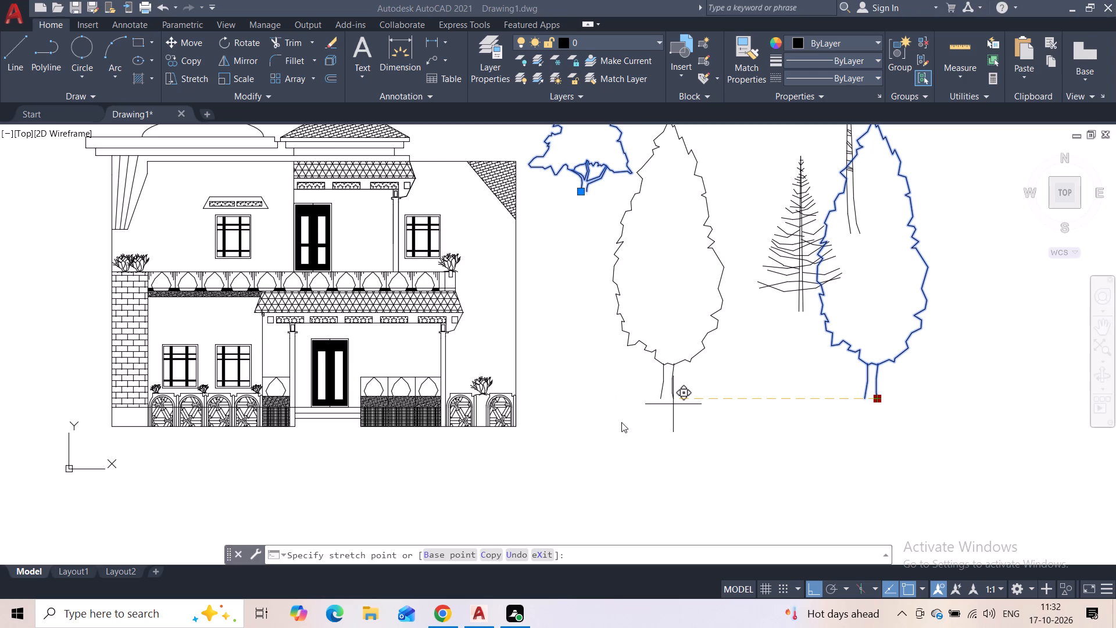
left_click(622, 422)
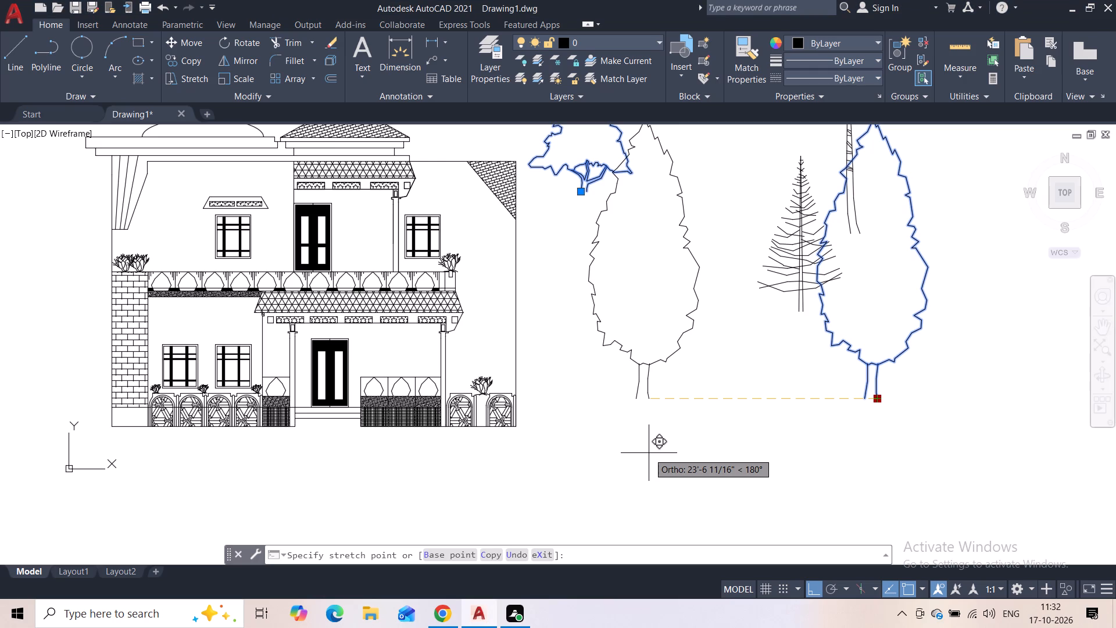
key("F8")
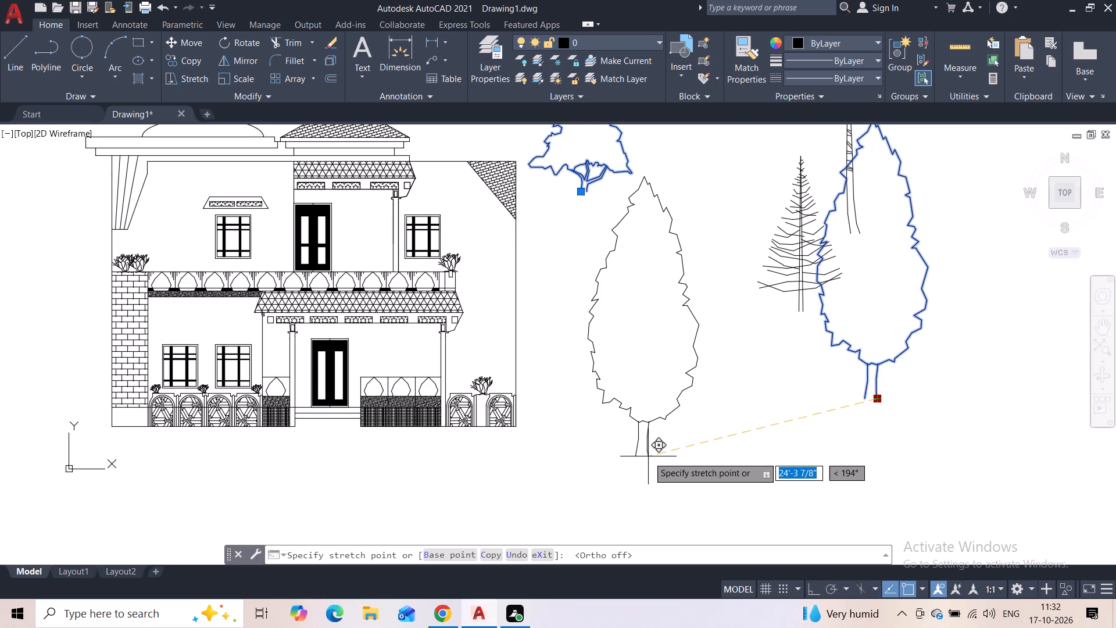
left_click(586, 430)
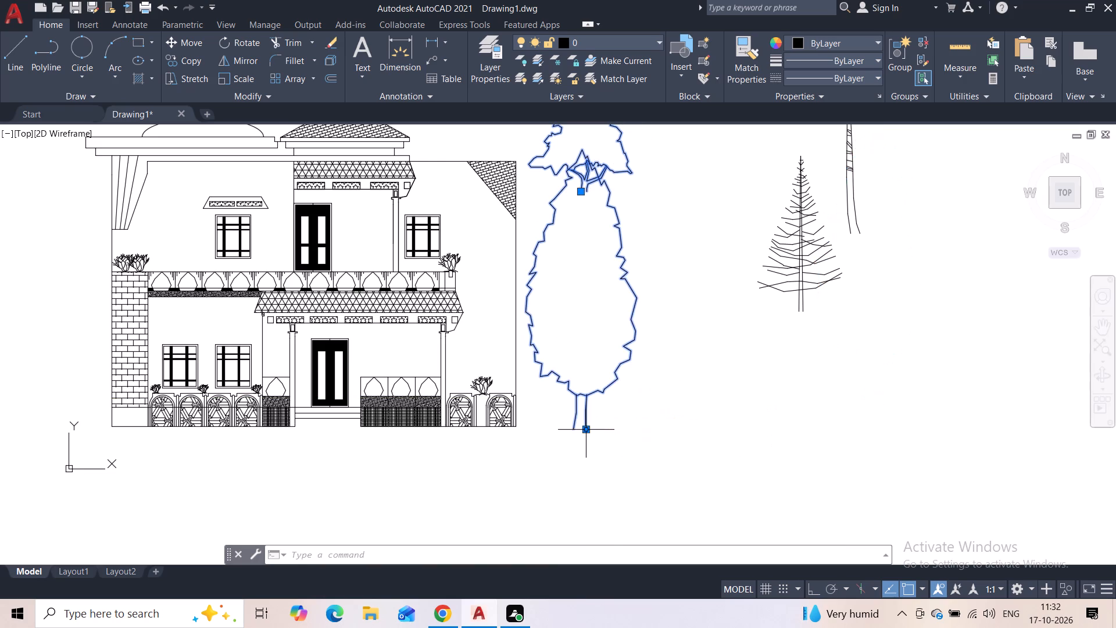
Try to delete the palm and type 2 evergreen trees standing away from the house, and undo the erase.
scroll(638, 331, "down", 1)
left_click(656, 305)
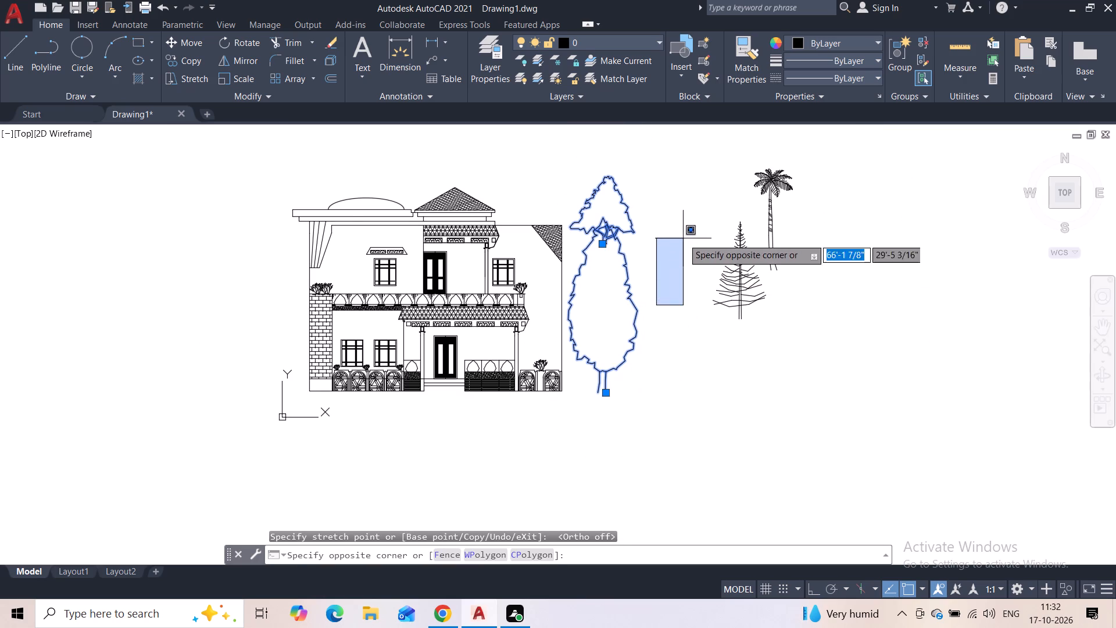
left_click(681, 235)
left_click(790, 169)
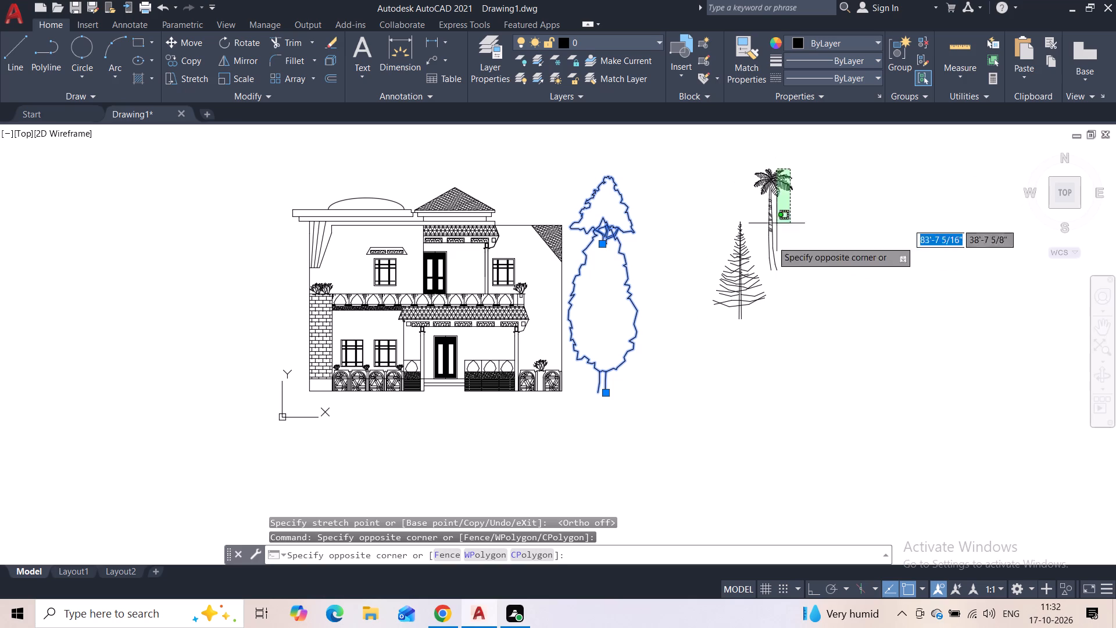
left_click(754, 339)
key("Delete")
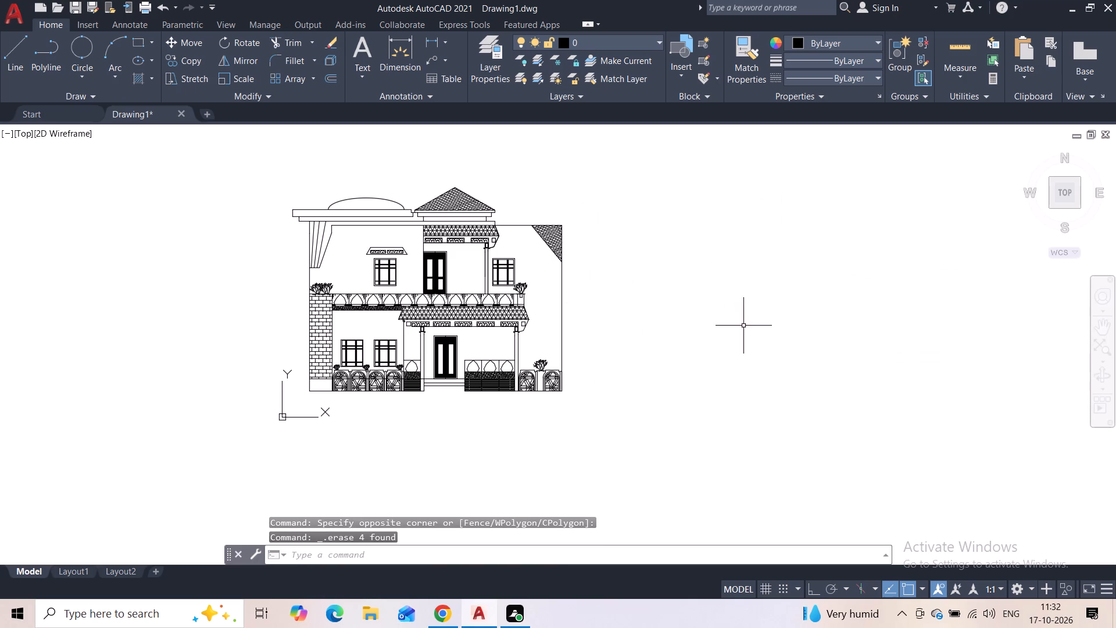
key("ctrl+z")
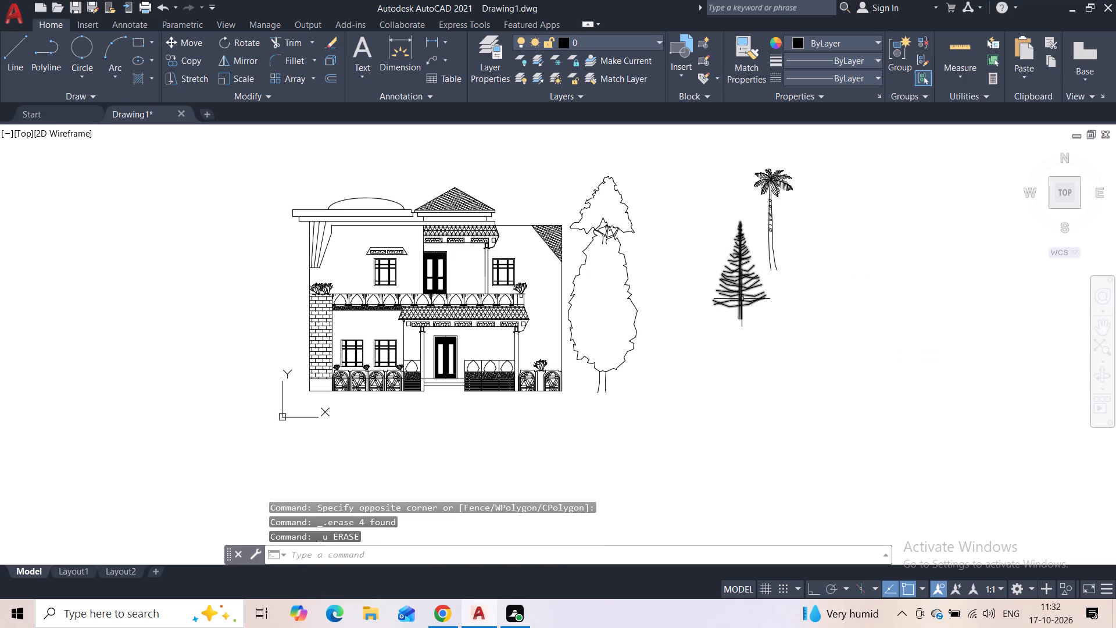
Delete the palm, the type 2 evergreen and the broad evergreen above the deciduous tree, keeping only the deciduous tree.
left_click(781, 172)
left_click(742, 268)
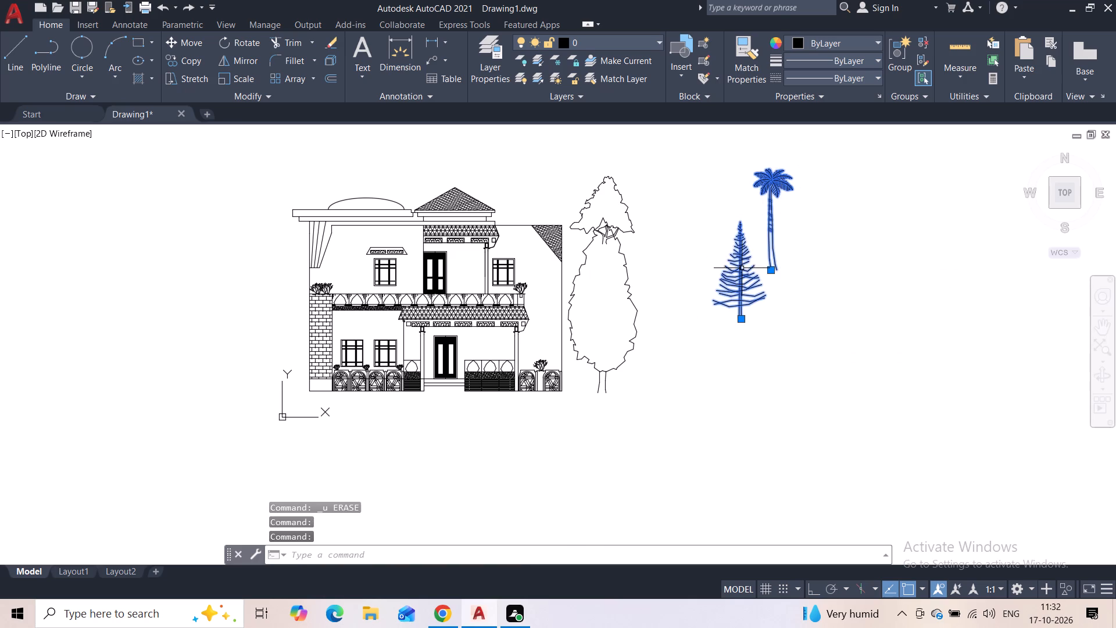
key("BackSpace")
key("Delete")
key("Delete")
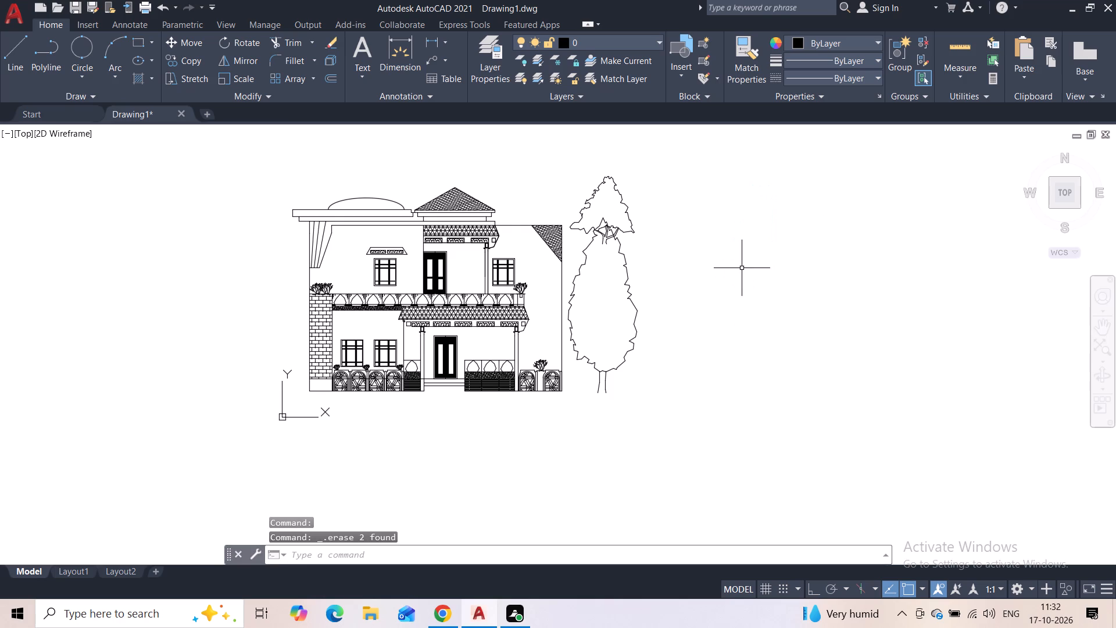
left_click(627, 202)
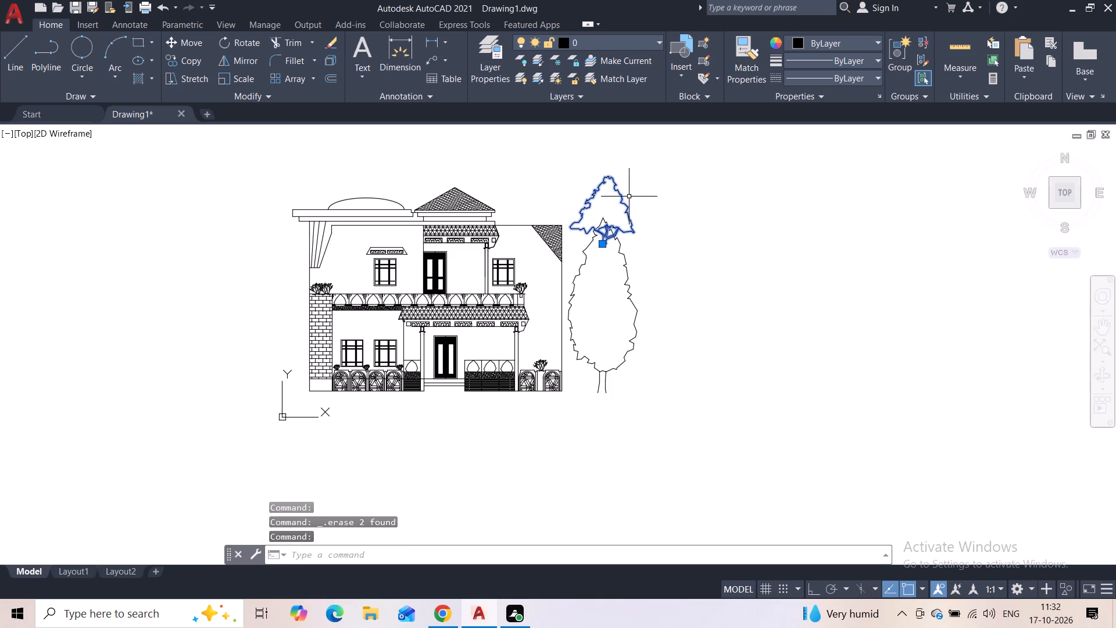
key("Delete")
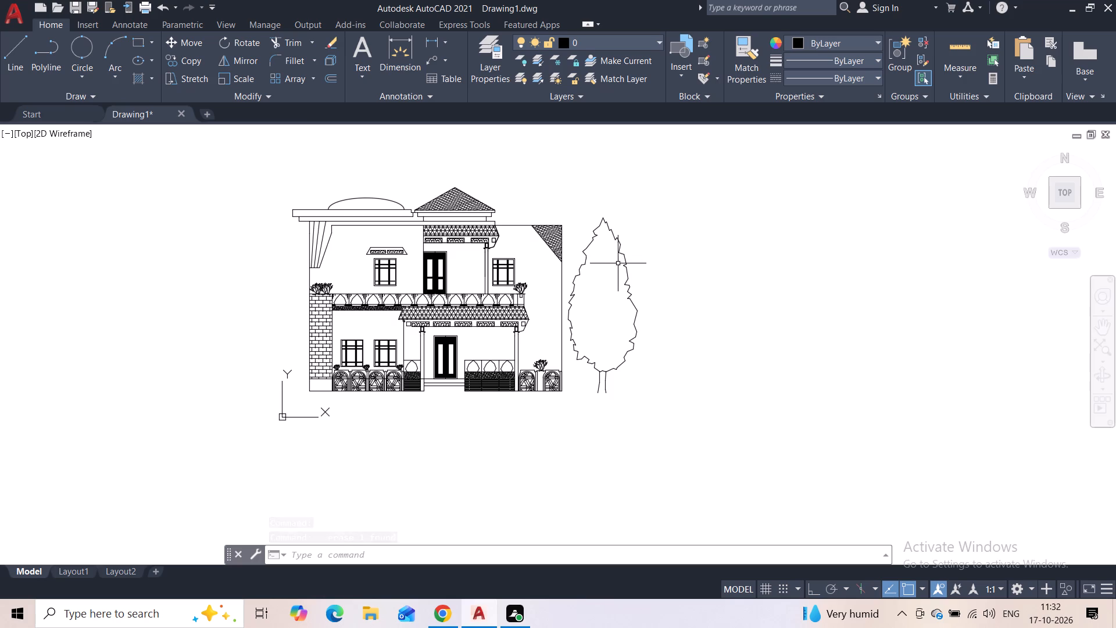
Scale down the deciduous tree about the base of its trunk until it stands lower than the house's side wall.
left_click(631, 295)
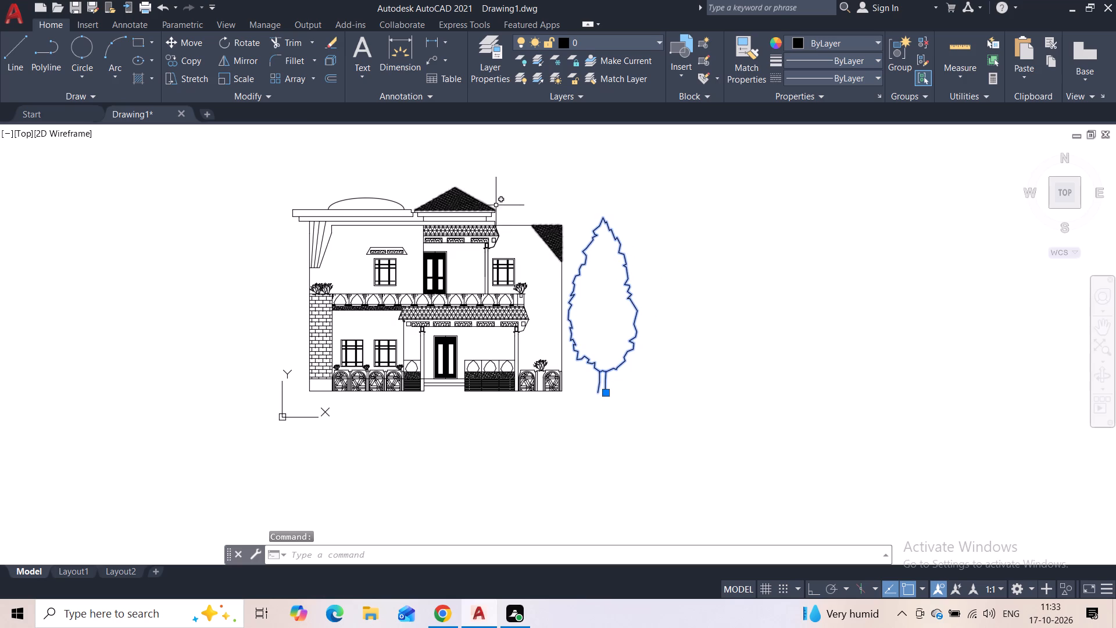
left_click(243, 77)
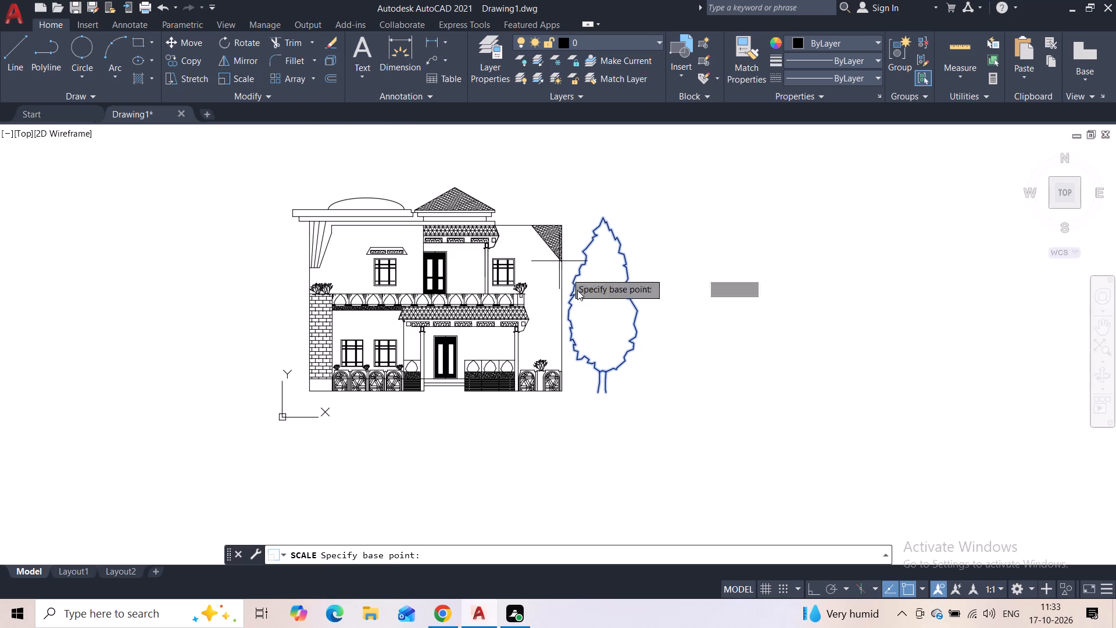
left_click(609, 394)
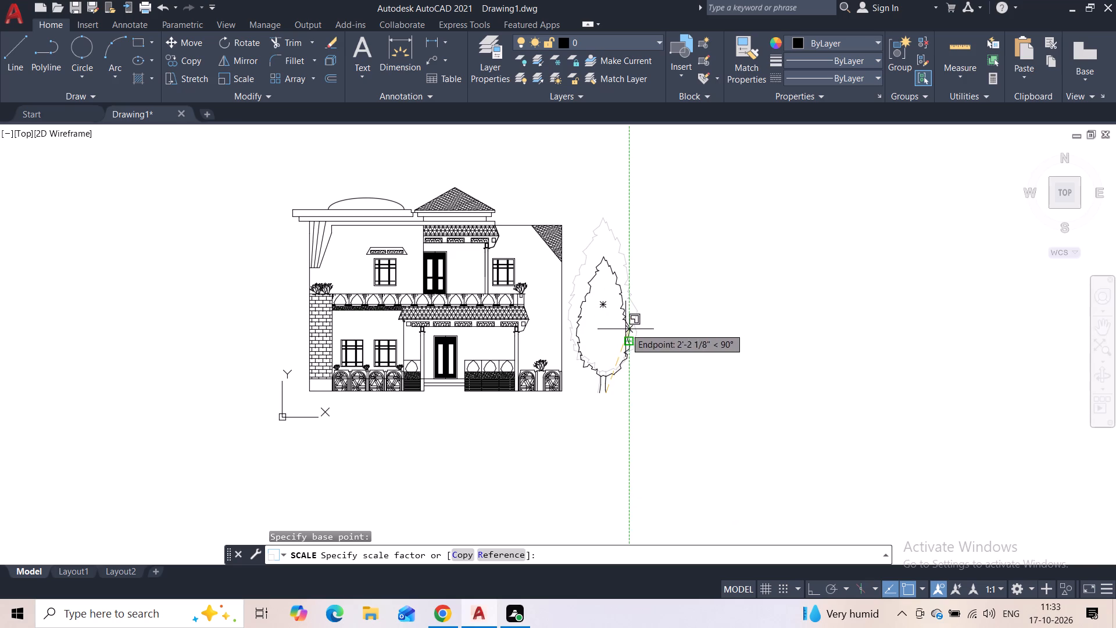
left_click(625, 329)
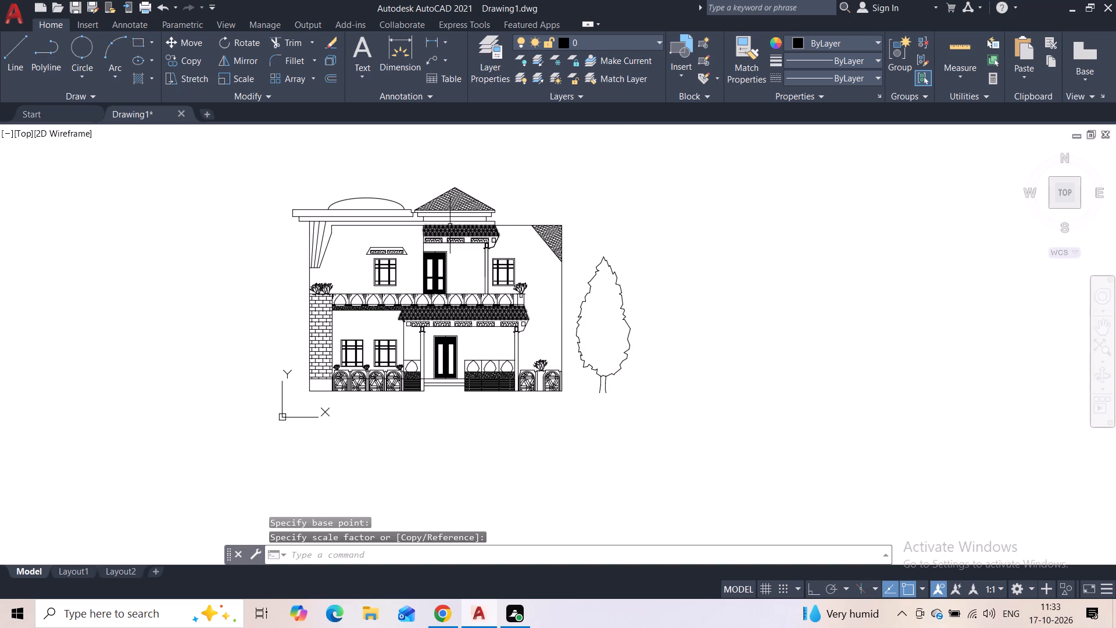
key("l")
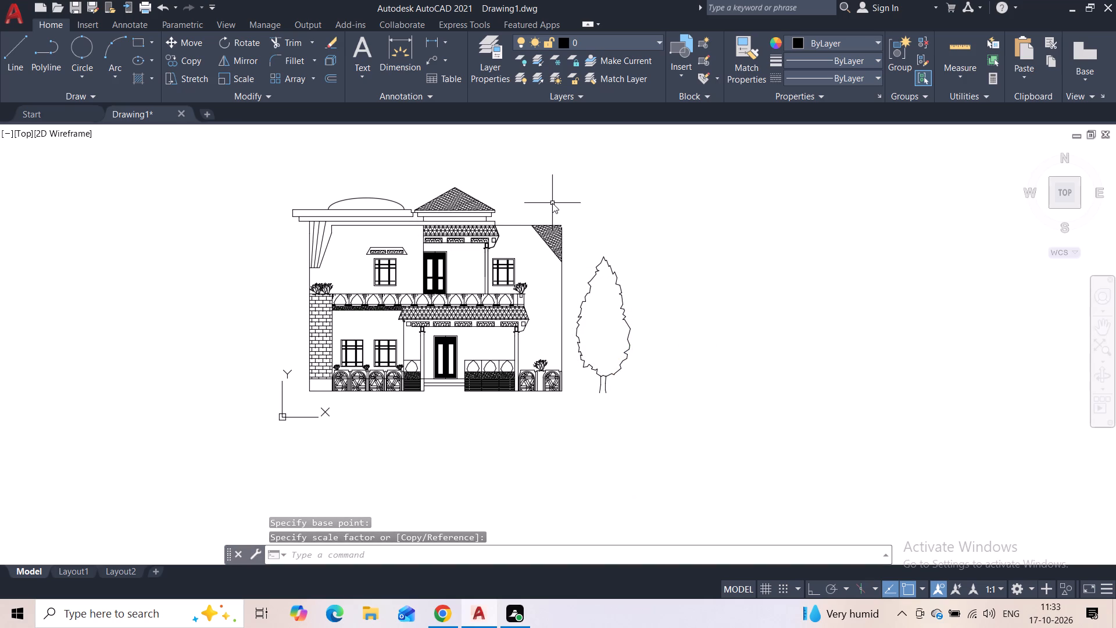
left_click(615, 285)
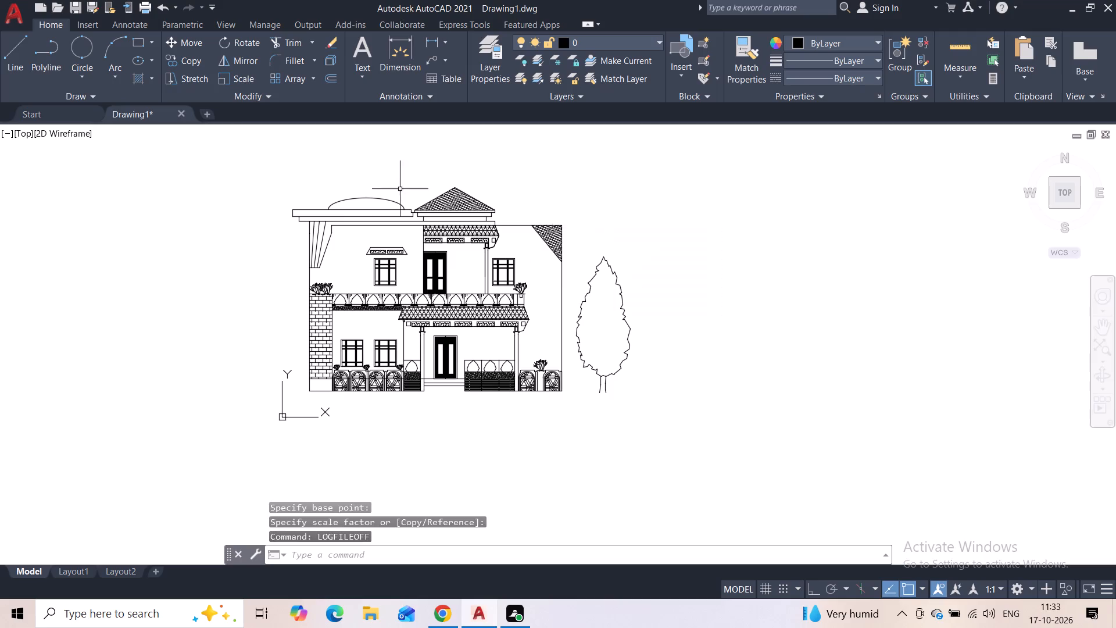
Save the drawing as Drawing18 in the ortho folder inside Documents.
left_click(95, 13)
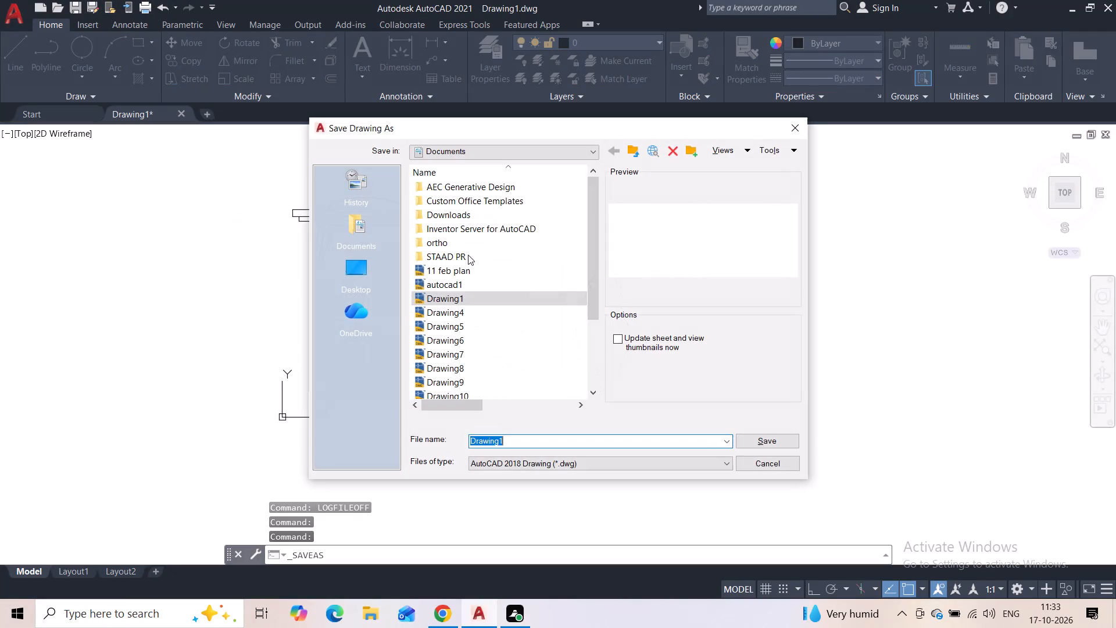
left_click(455, 245)
left_click(455, 245)
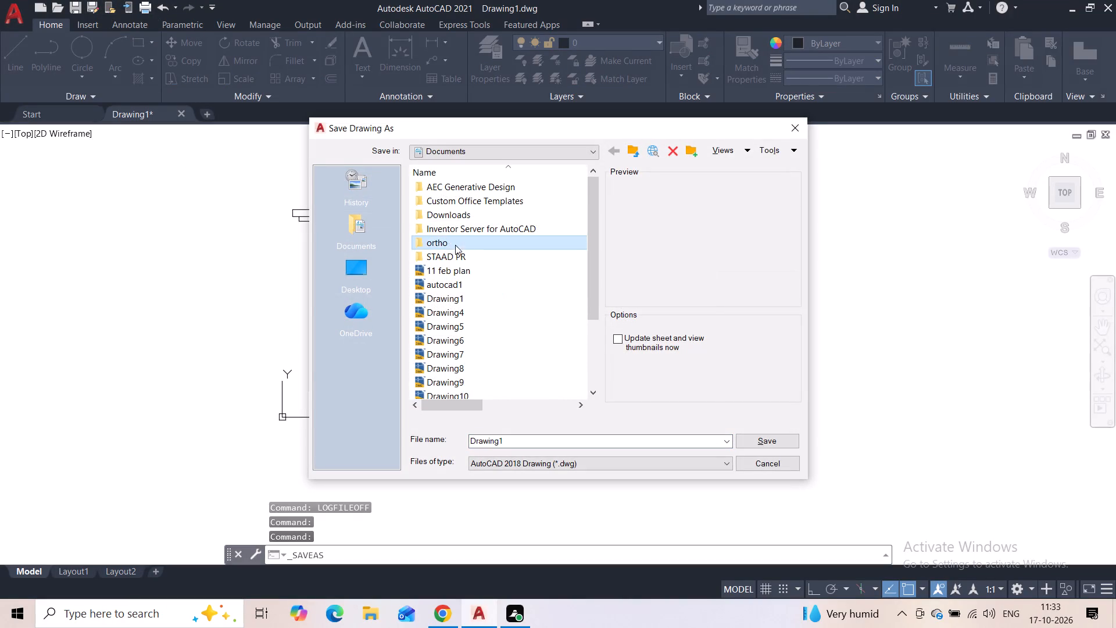
scroll(491, 357, "down", 3)
left_click(503, 443)
left_click(509, 441)
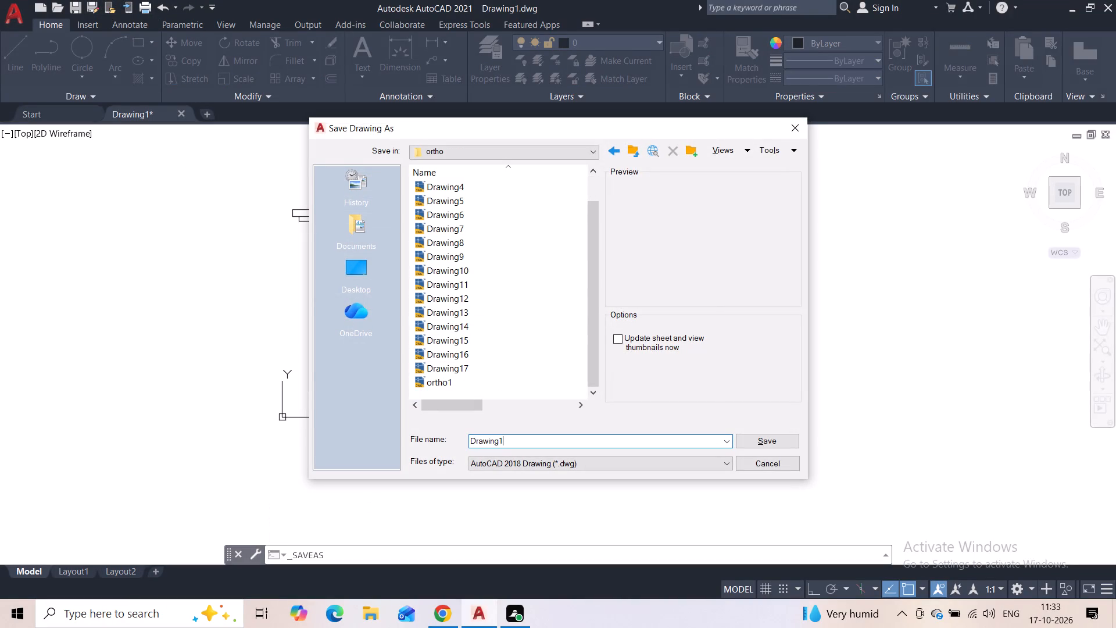
key("8")
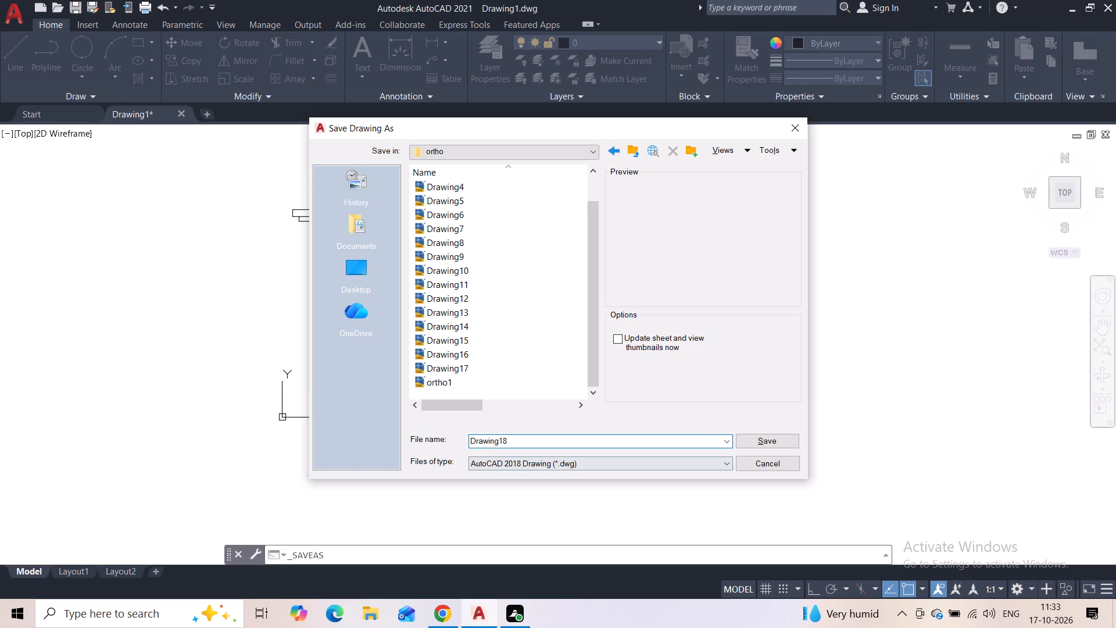
left_click(745, 437)
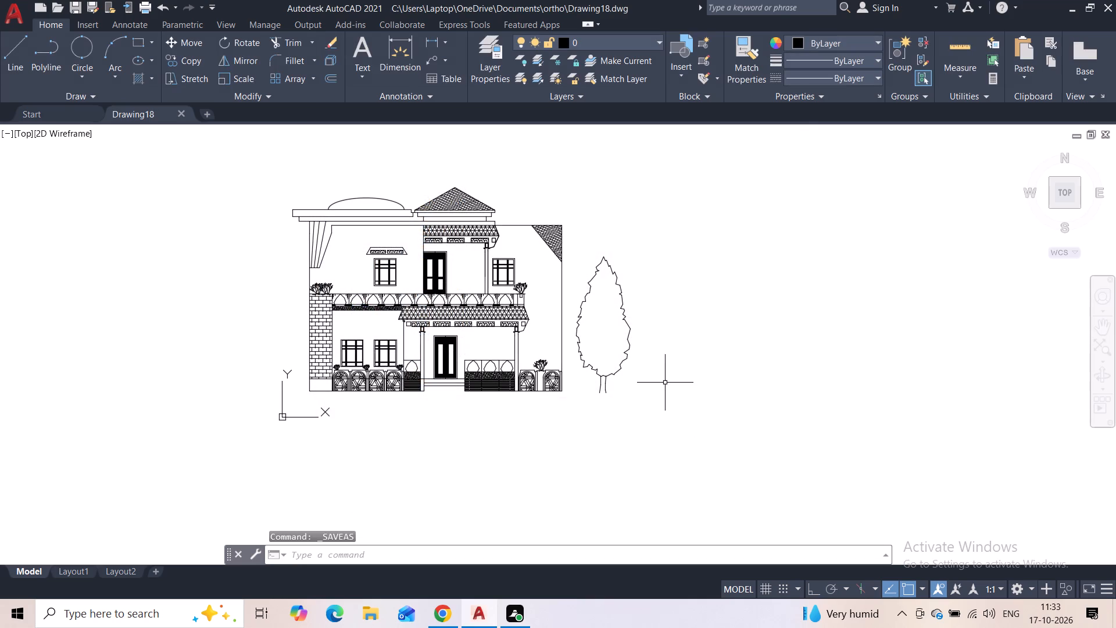
Set up the plot from the previous plot settings with a window around the house and tree, and preview it.
left_click(138, 6)
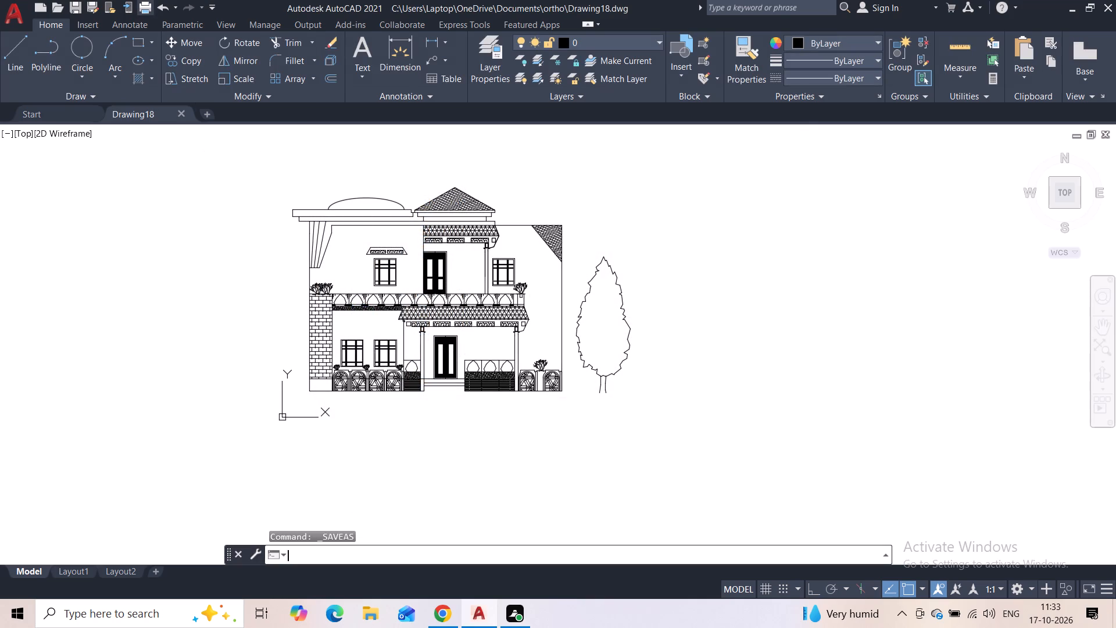
left_click(437, 157)
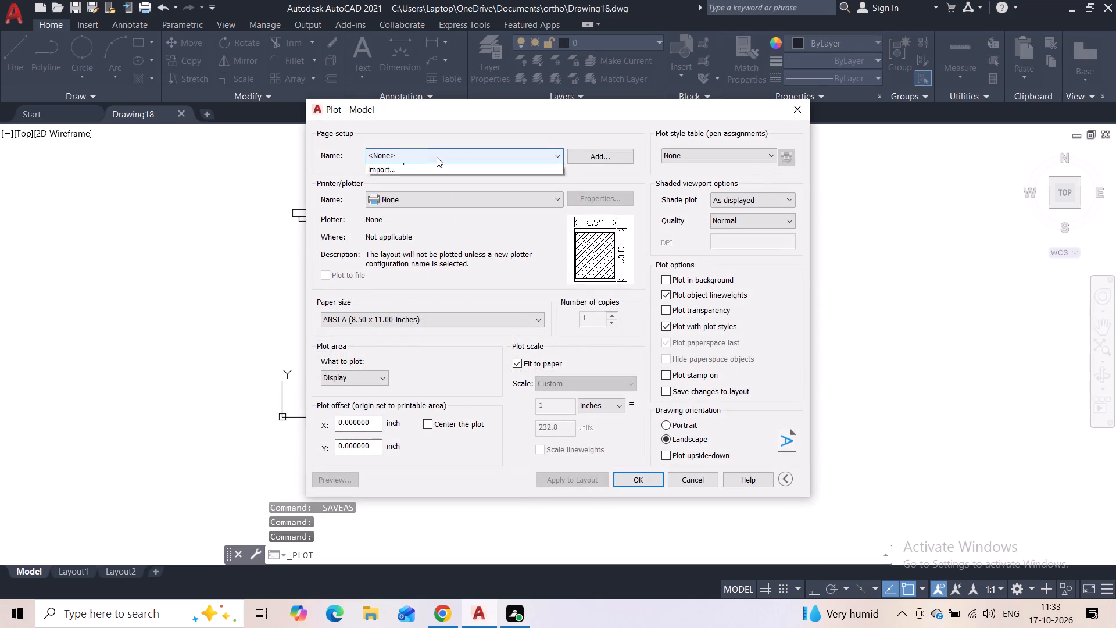
left_click(427, 176)
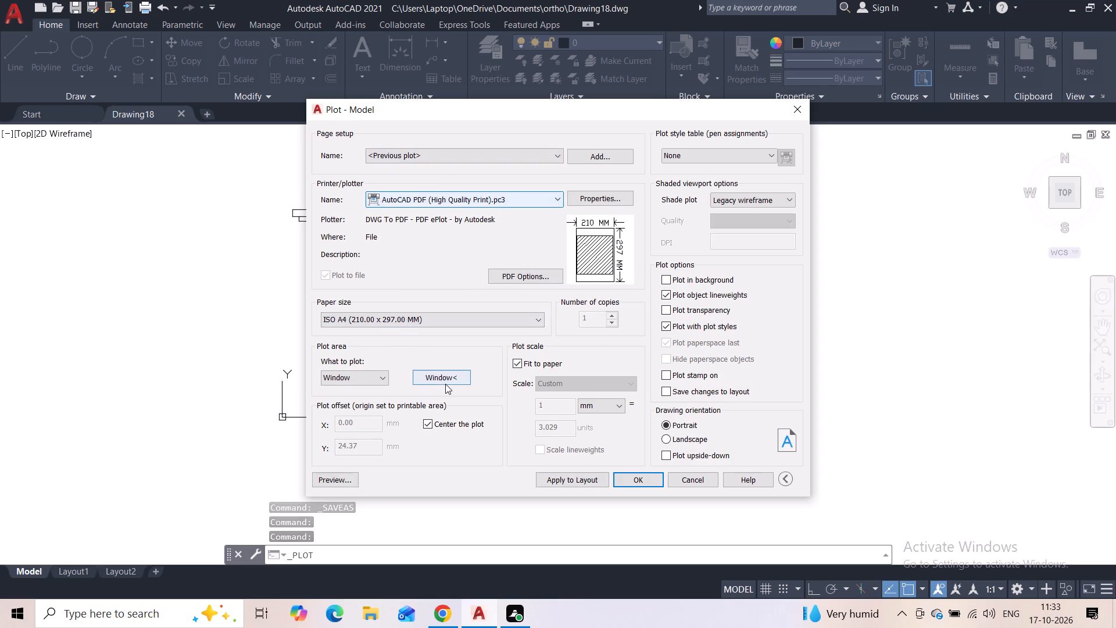
left_click(445, 382)
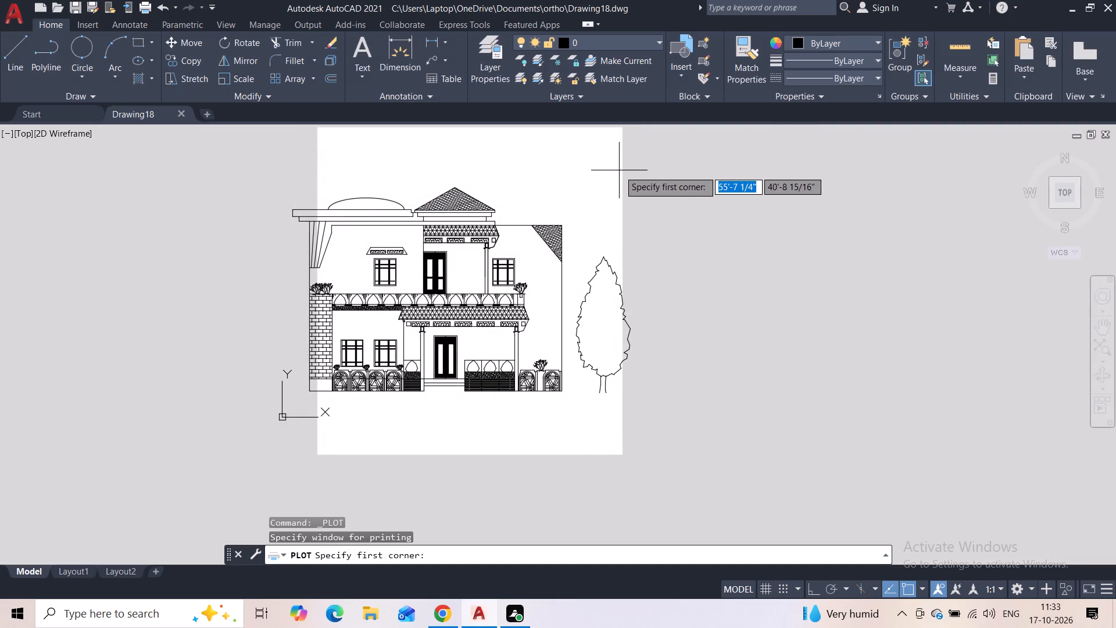
left_click_drag(640, 155, 641, 166)
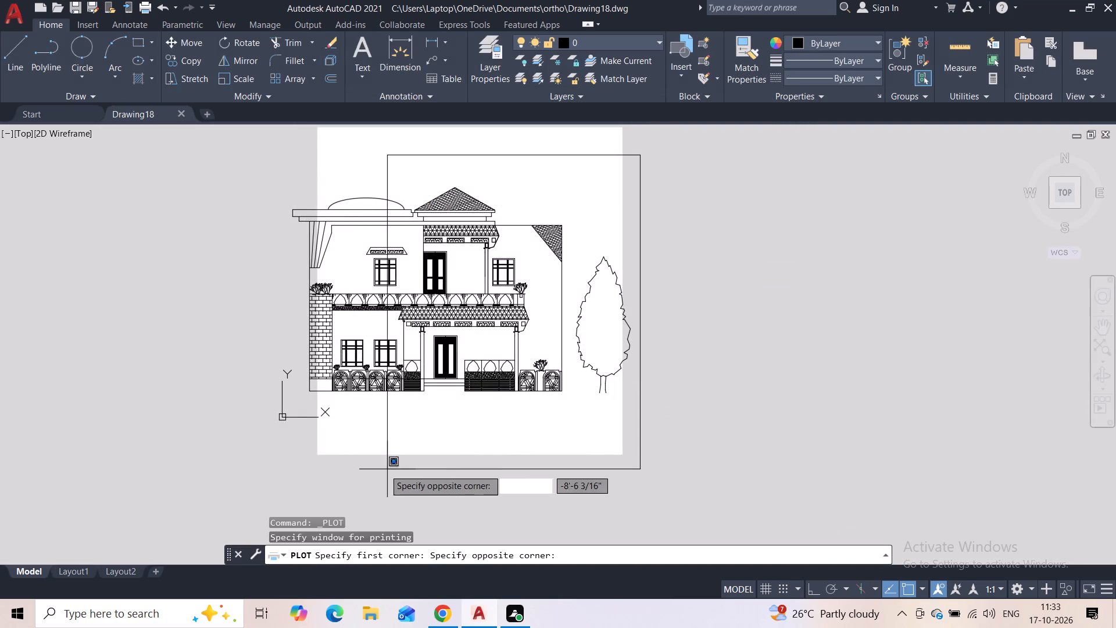
left_click(281, 453)
left_click(344, 479)
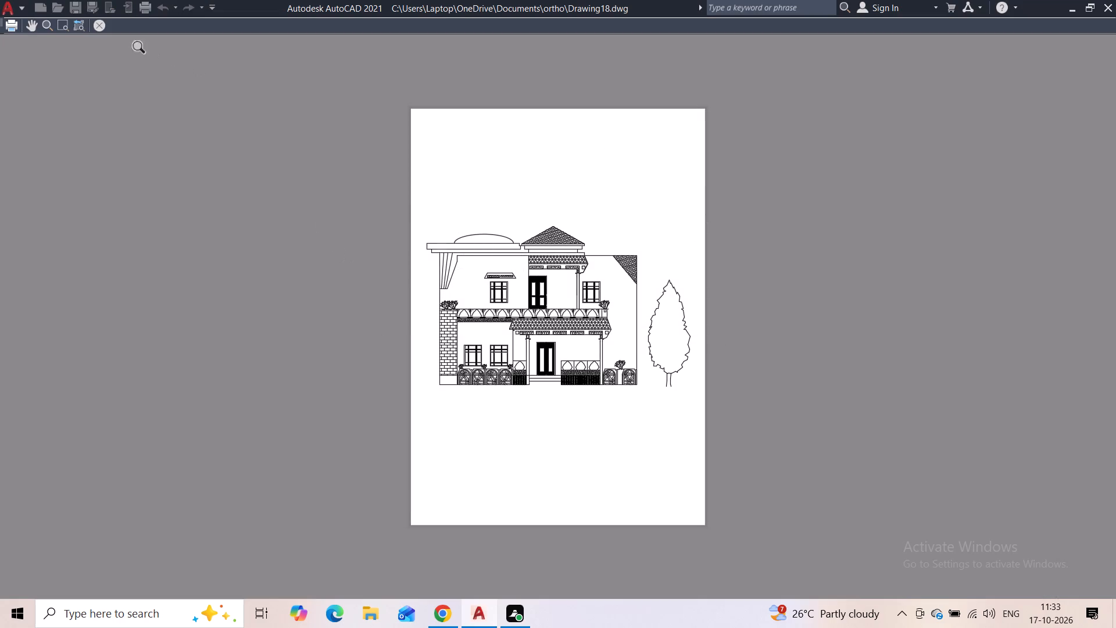
left_click(105, 30)
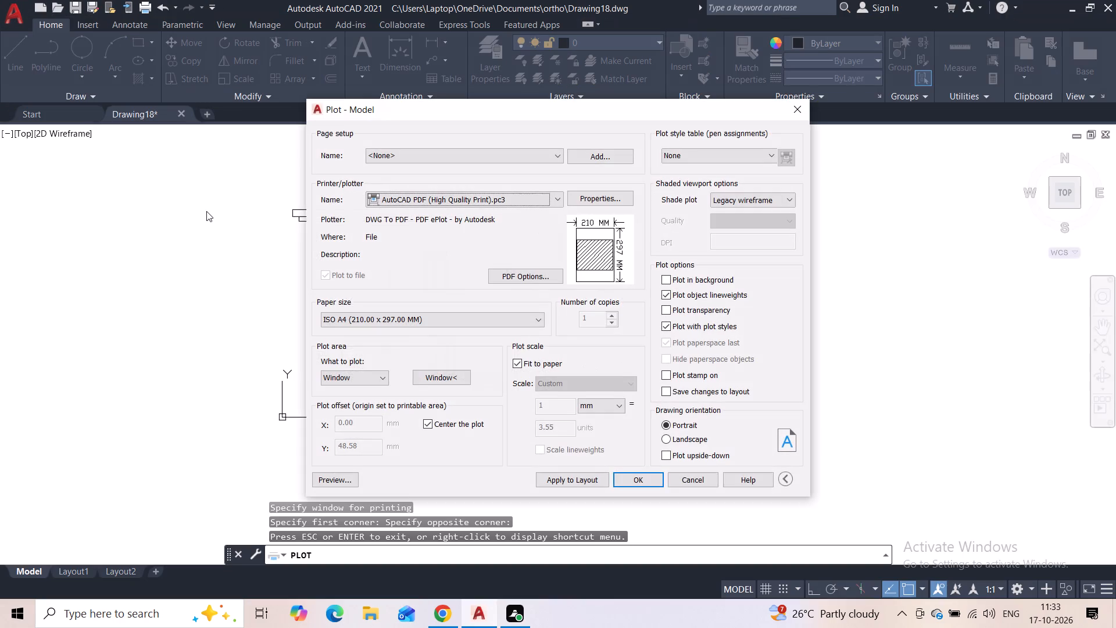
Plot the elevation to Drawing18-Model.pdf in the ortho folder and close the opened PDF.
left_click(638, 481)
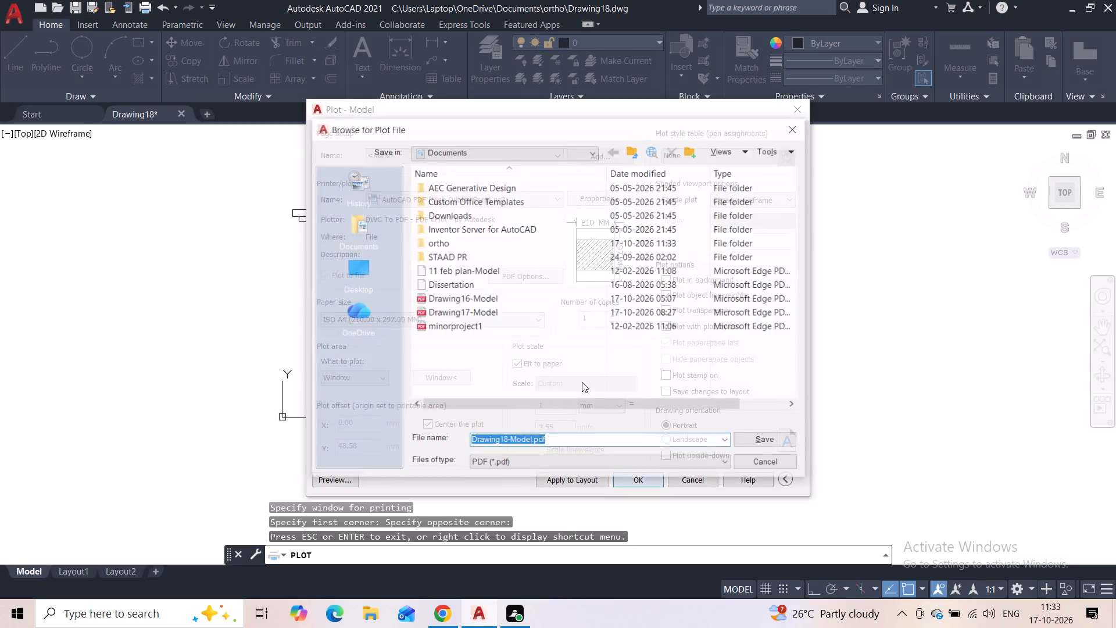
left_click(472, 249)
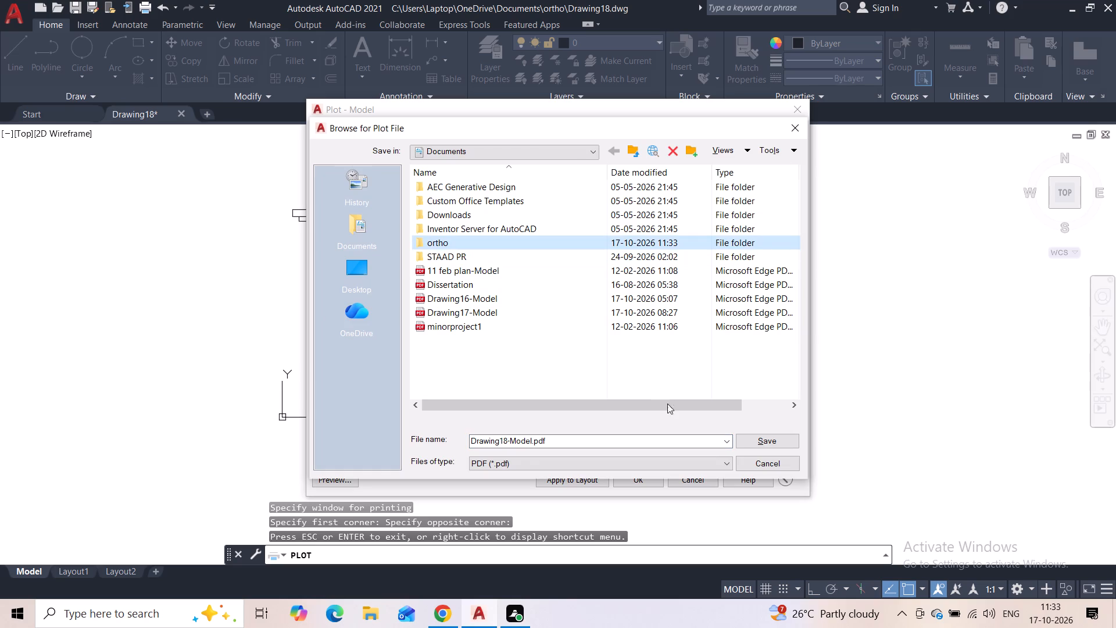
left_click(750, 438)
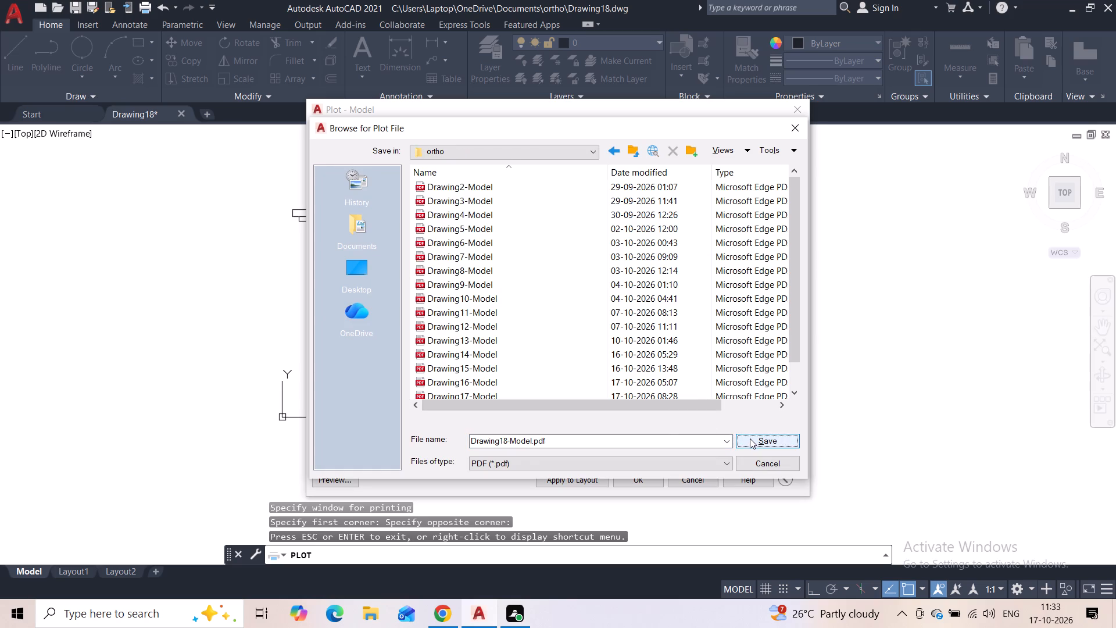
left_click(756, 438)
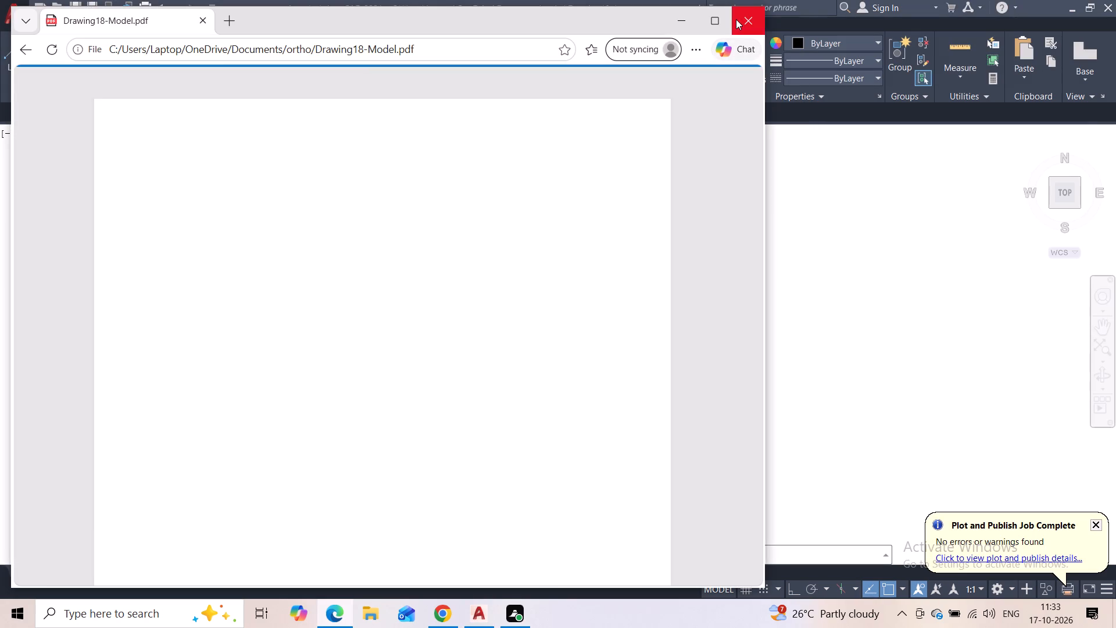
left_click(736, 19)
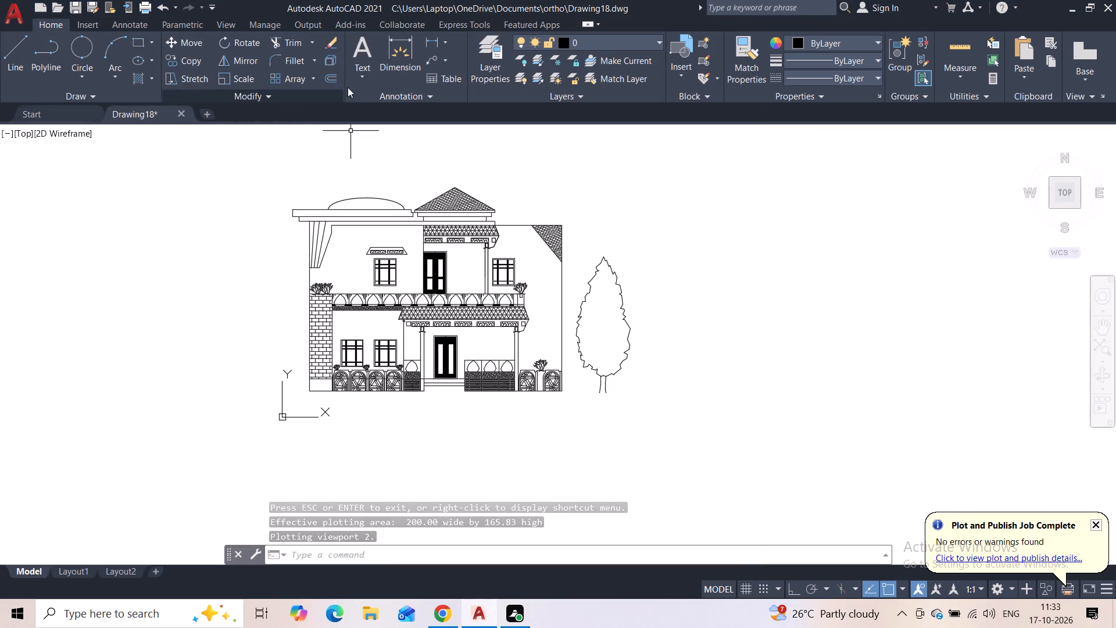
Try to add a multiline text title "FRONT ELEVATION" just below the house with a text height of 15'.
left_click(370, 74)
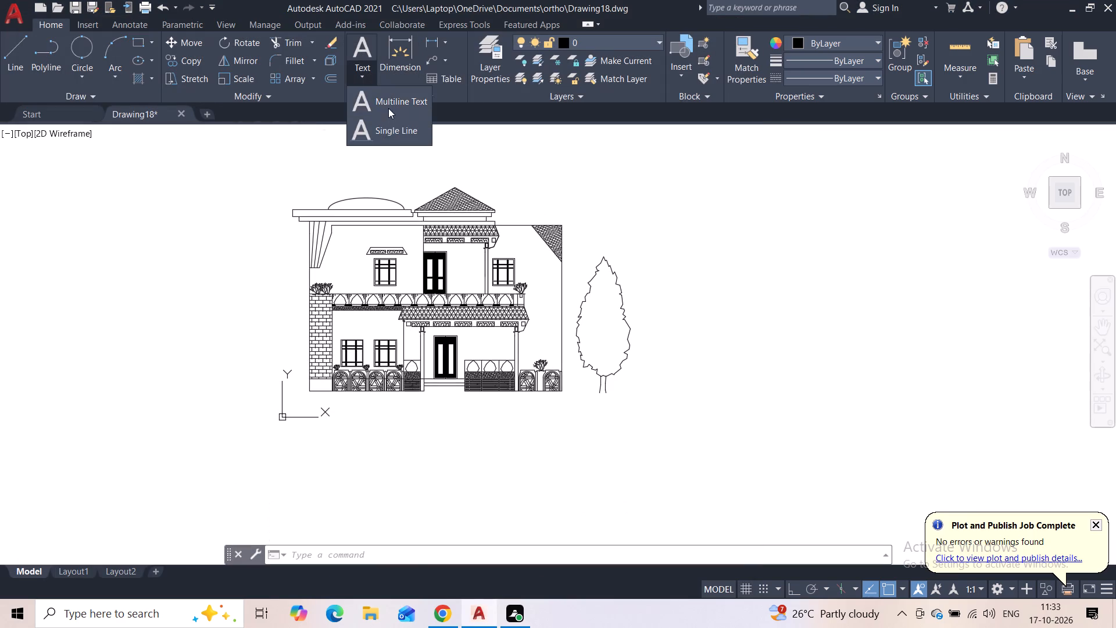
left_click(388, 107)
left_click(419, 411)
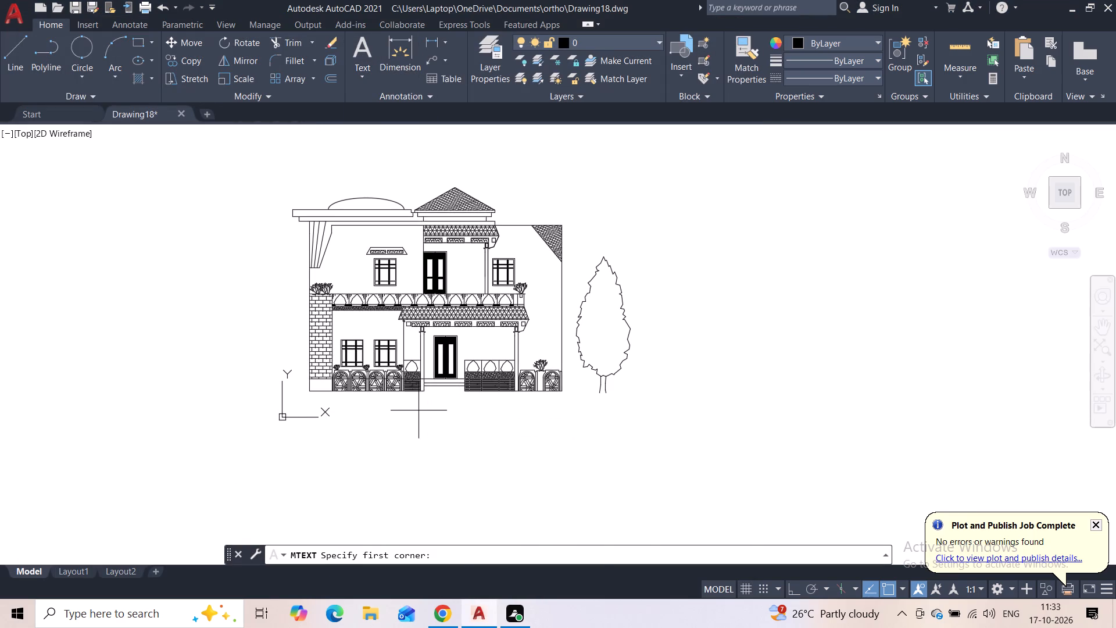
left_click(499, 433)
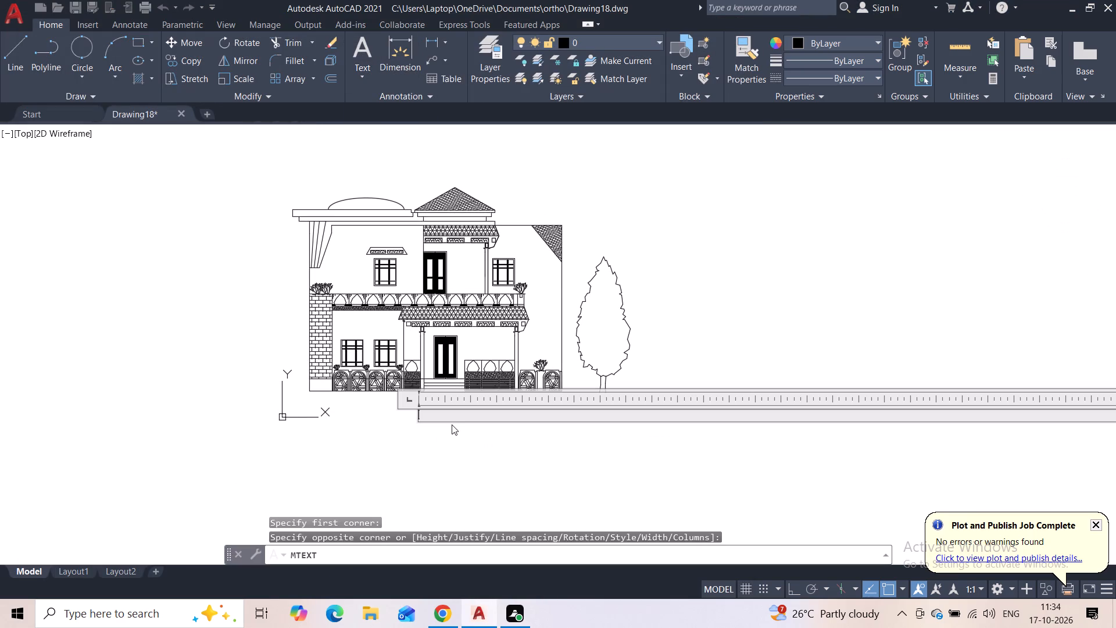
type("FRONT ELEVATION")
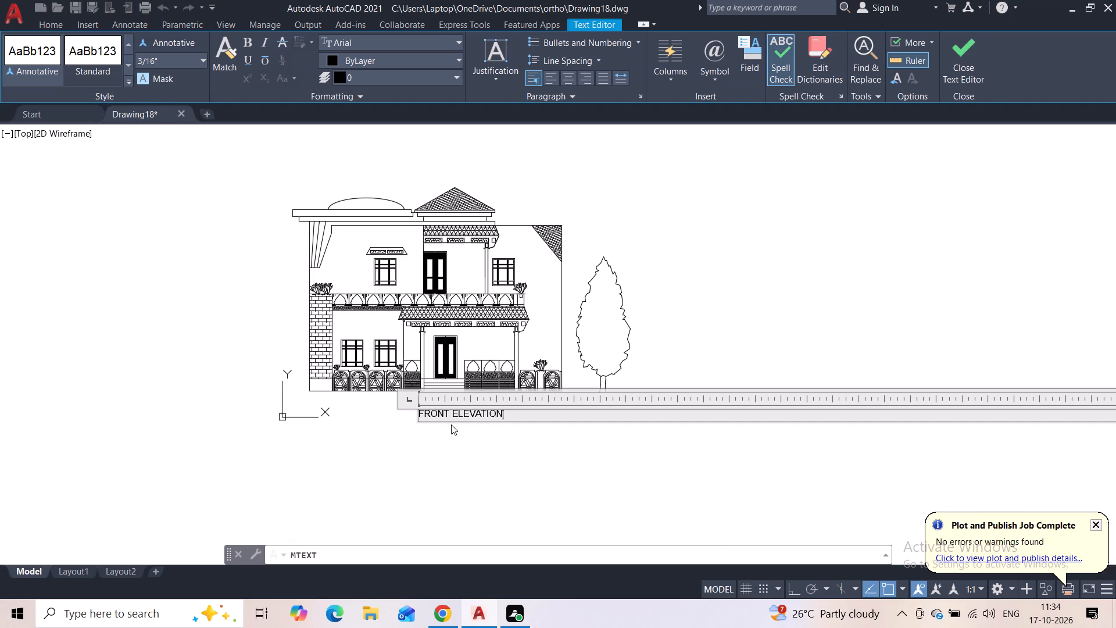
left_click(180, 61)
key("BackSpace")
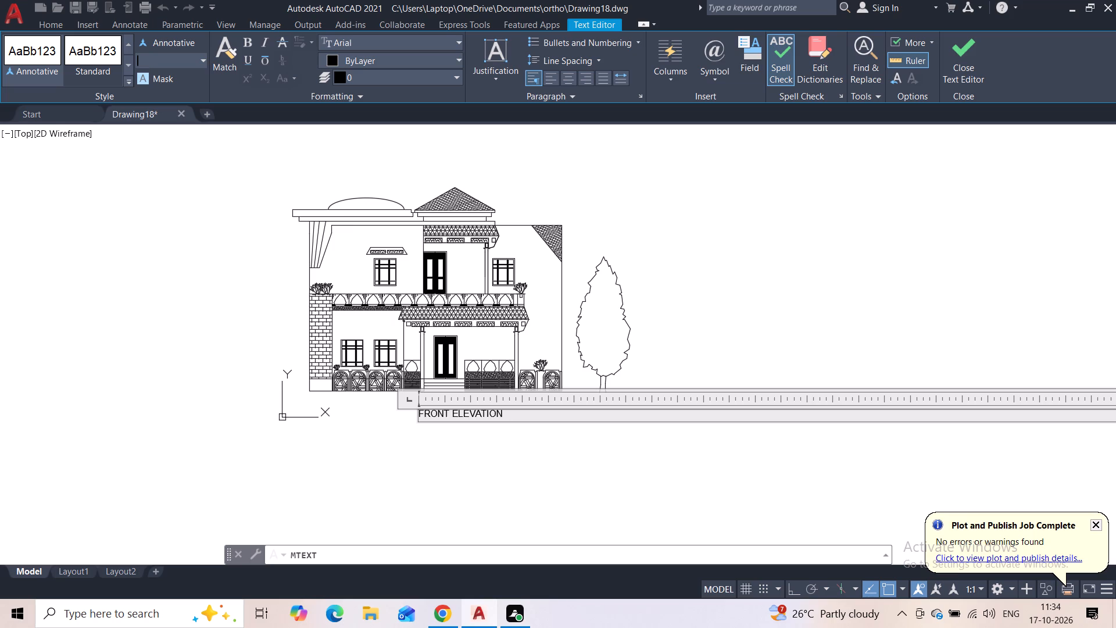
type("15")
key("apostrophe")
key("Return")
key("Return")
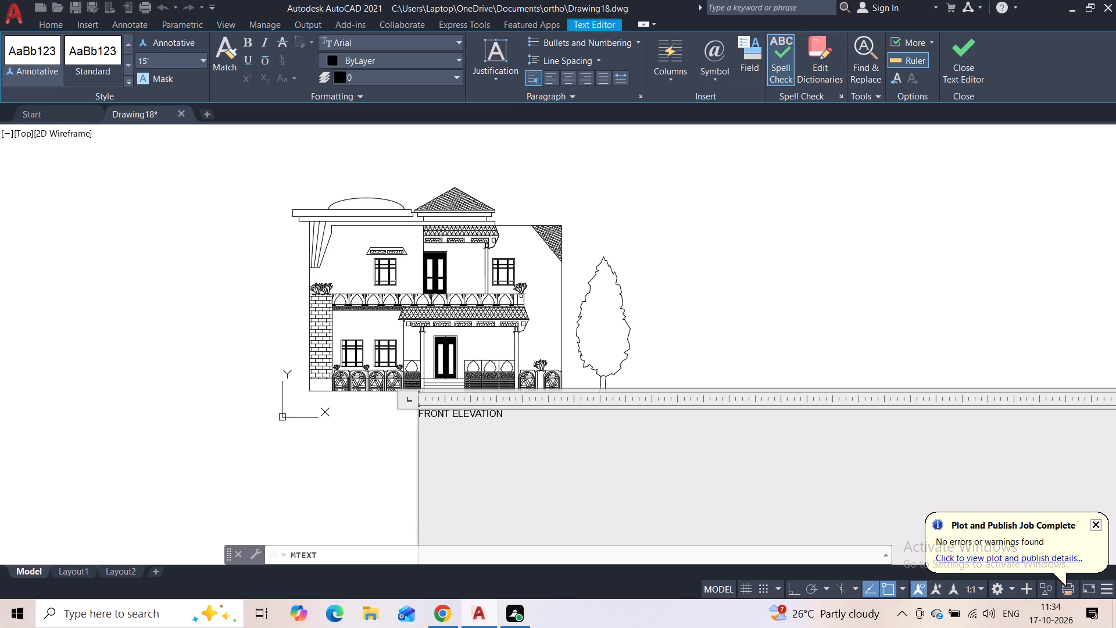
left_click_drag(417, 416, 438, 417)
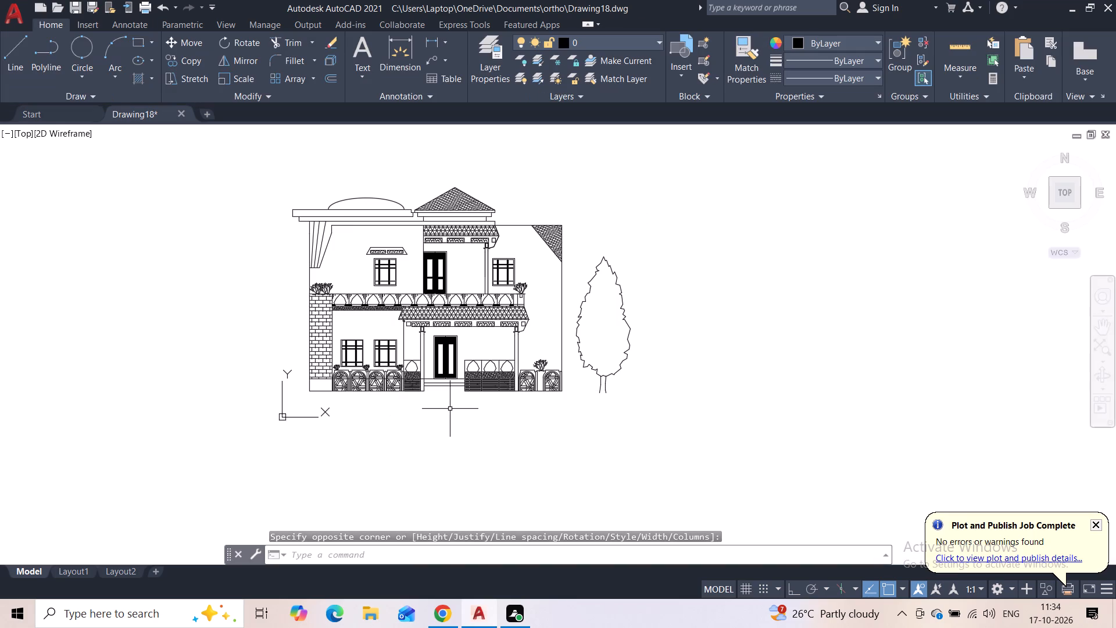
Add the multiline text "FRONT ELEVATION" below the house's entrance steps at the default text height.
left_click(370, 69)
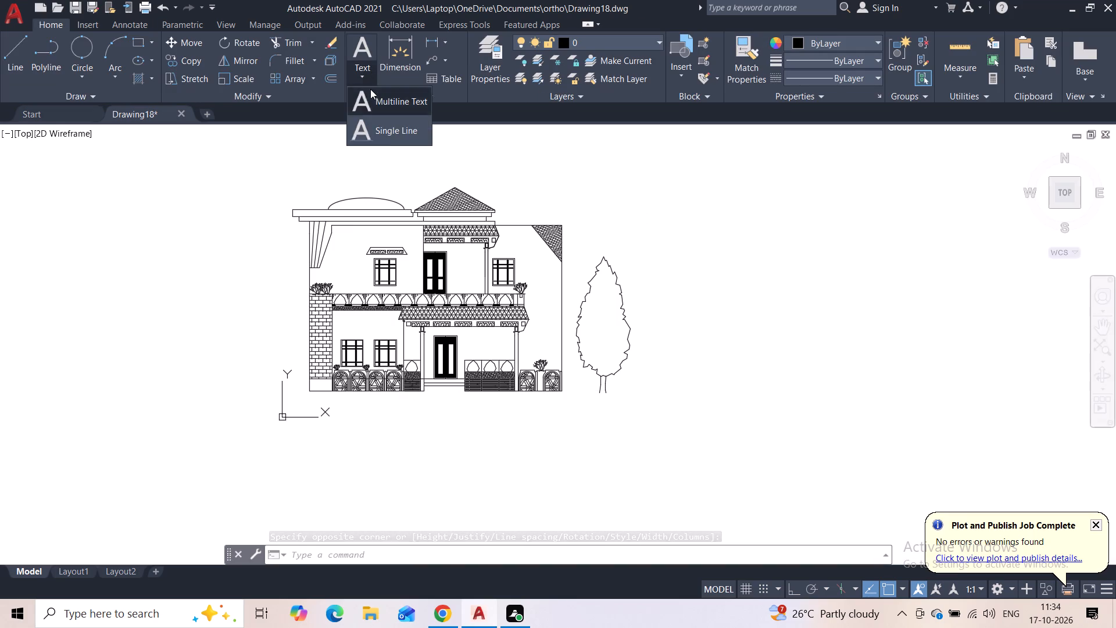
left_click(381, 99)
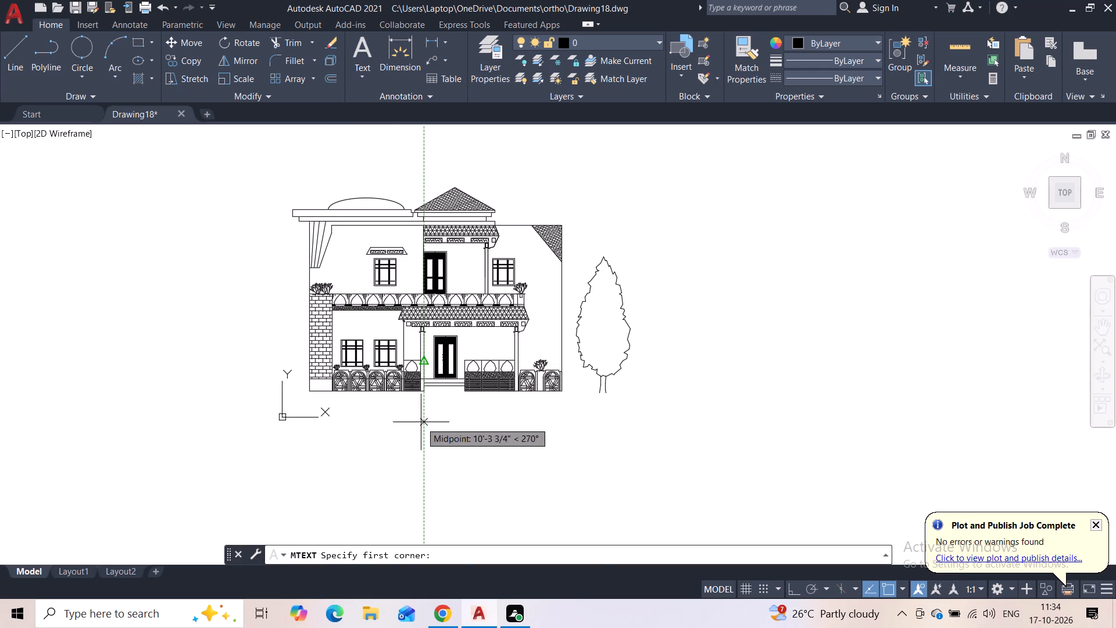
left_click(421, 420)
left_click(495, 434)
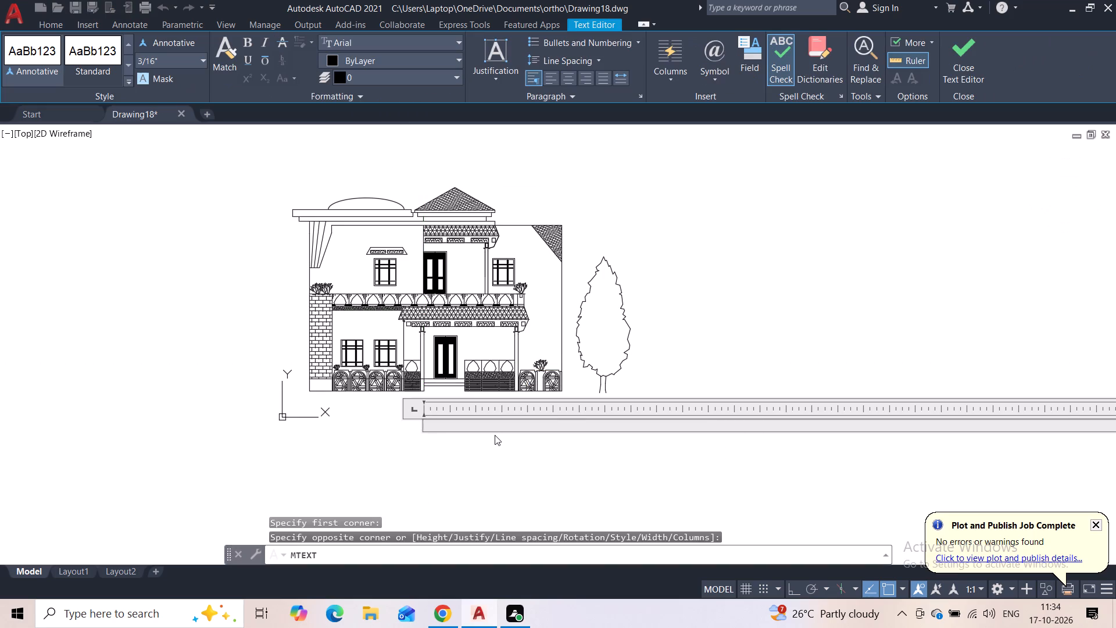
type("FRONT ELEVATION")
left_click(979, 75)
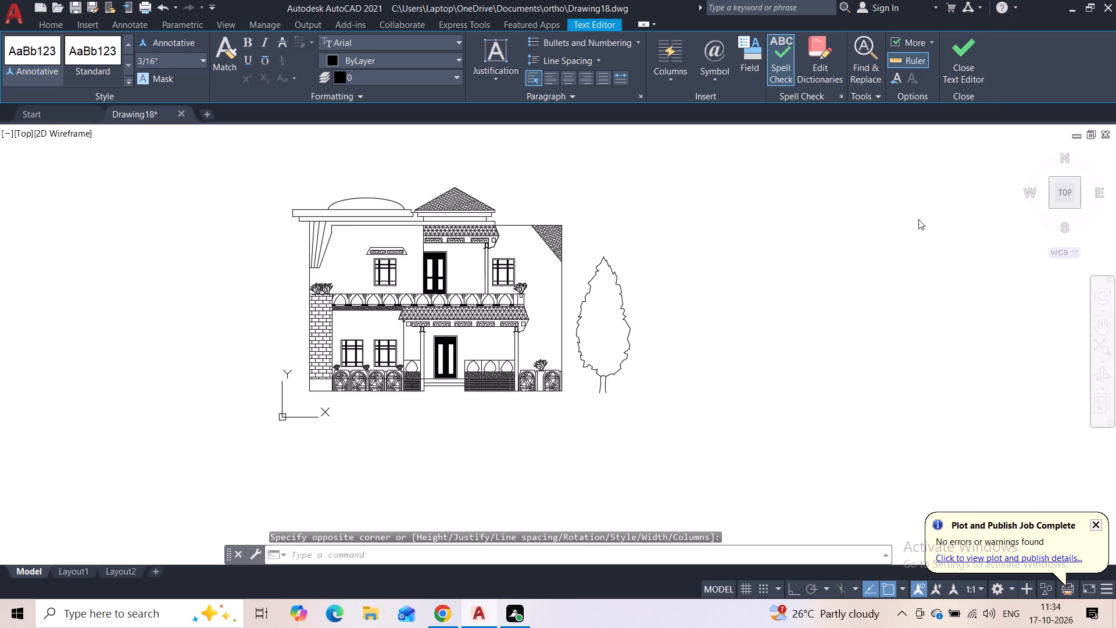